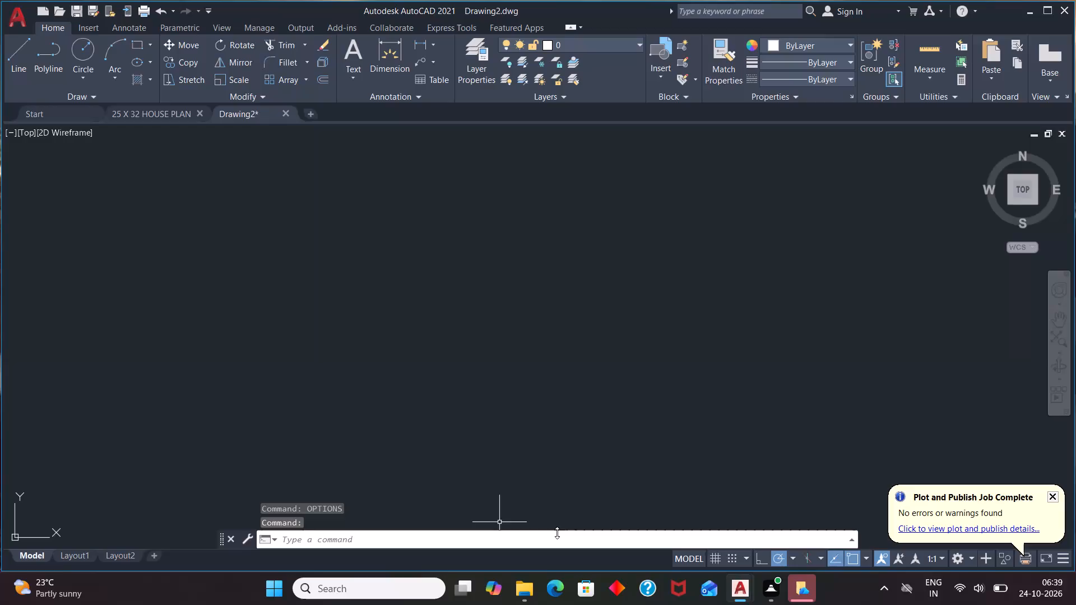
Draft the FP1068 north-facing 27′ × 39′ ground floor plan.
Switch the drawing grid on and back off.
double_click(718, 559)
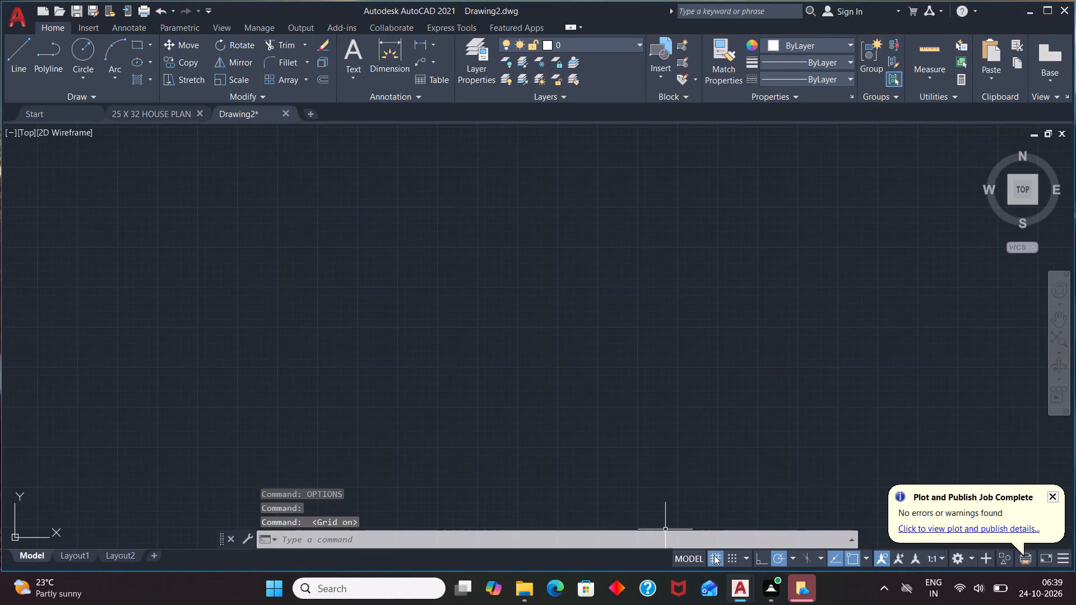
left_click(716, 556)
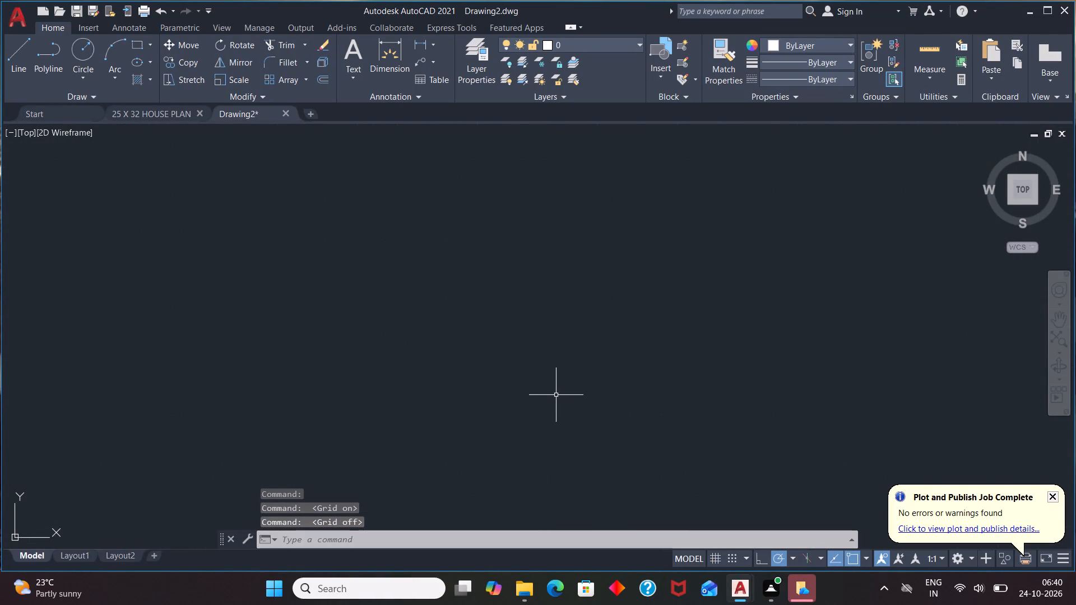
Configure the drawing units to Engineering length with 0'-0.00" precision and an insertion scale in inches.
type("UN")
key("Return")
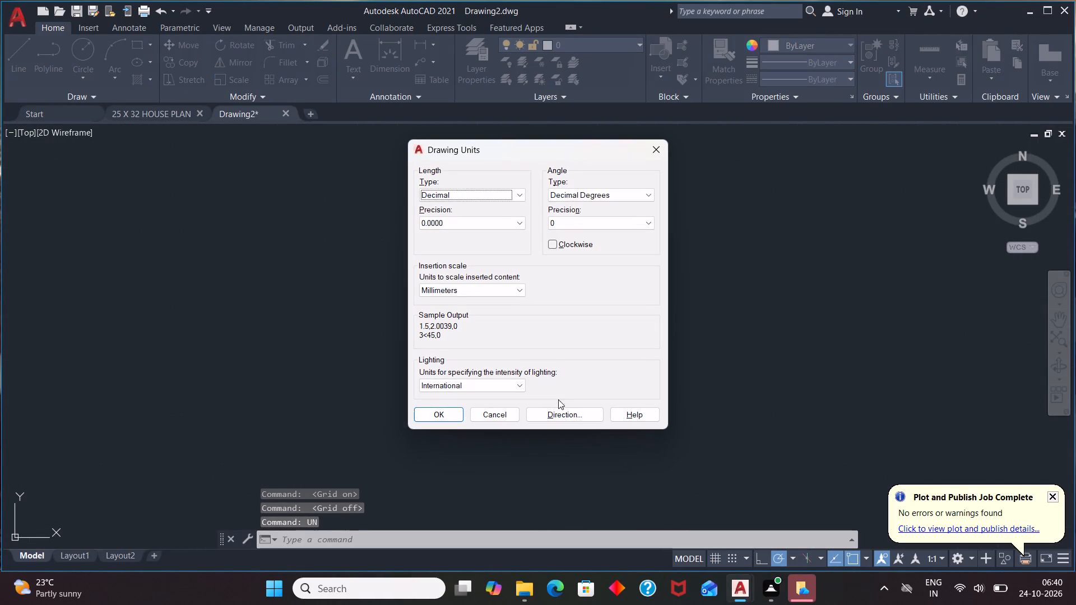
left_click(514, 188)
left_click(514, 196)
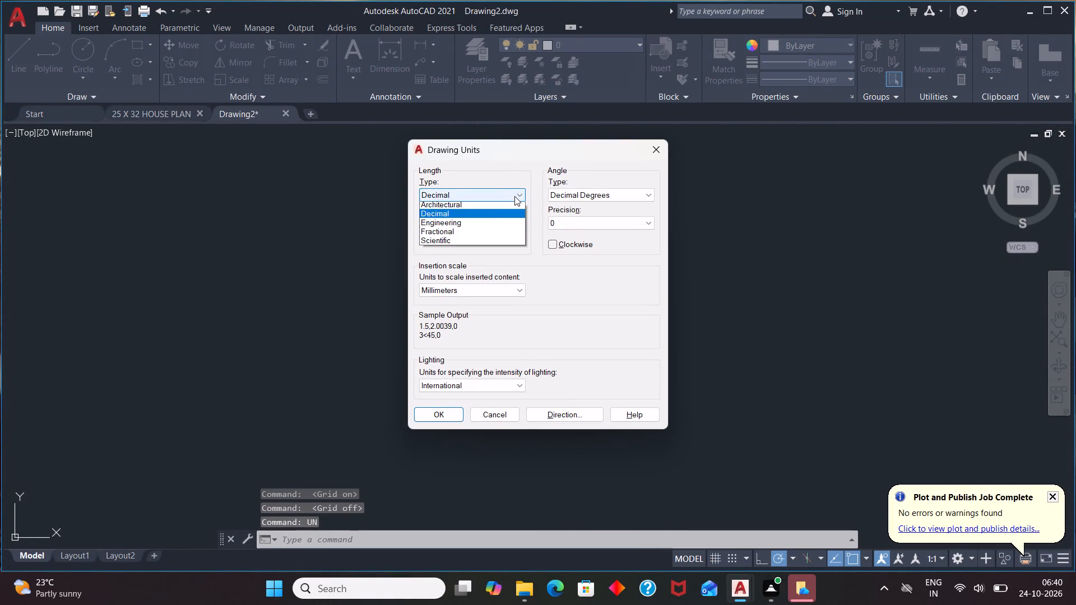
left_click(481, 222)
left_click(483, 226)
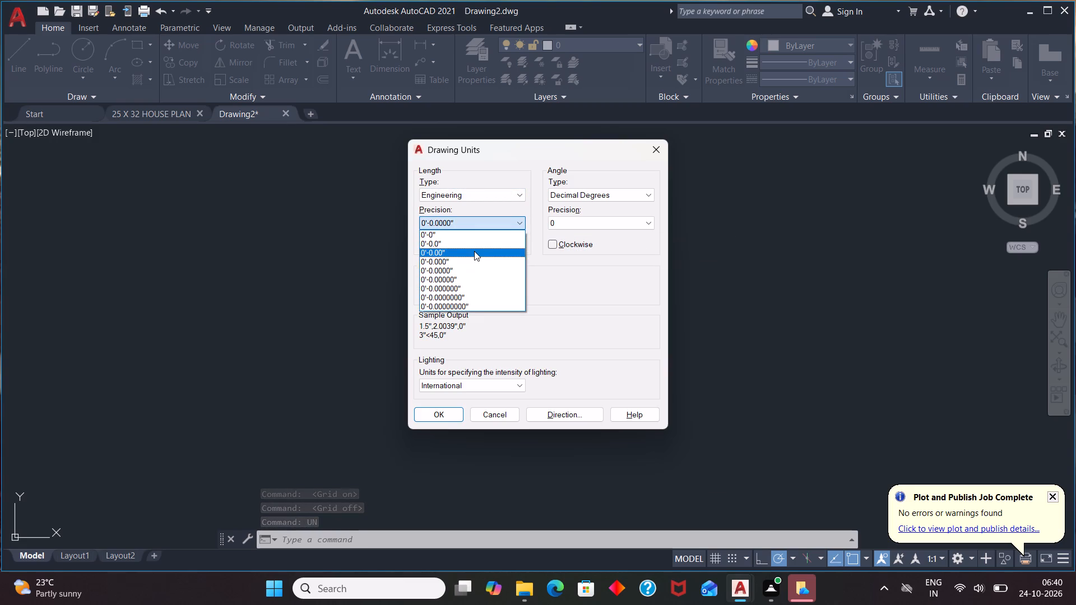
left_click(474, 251)
left_click(471, 289)
left_click(465, 309)
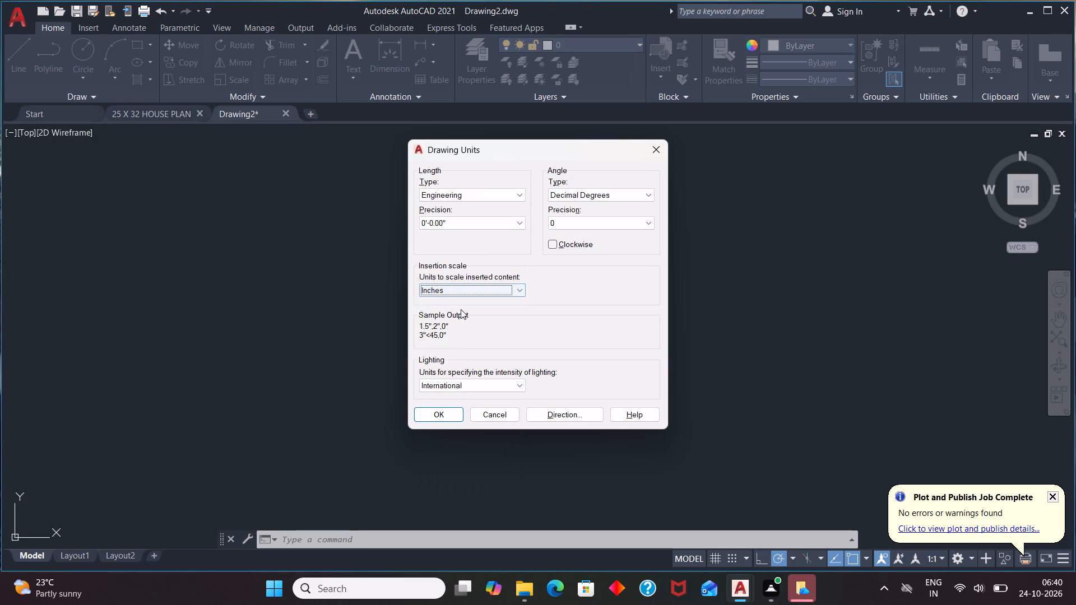
left_click(455, 411)
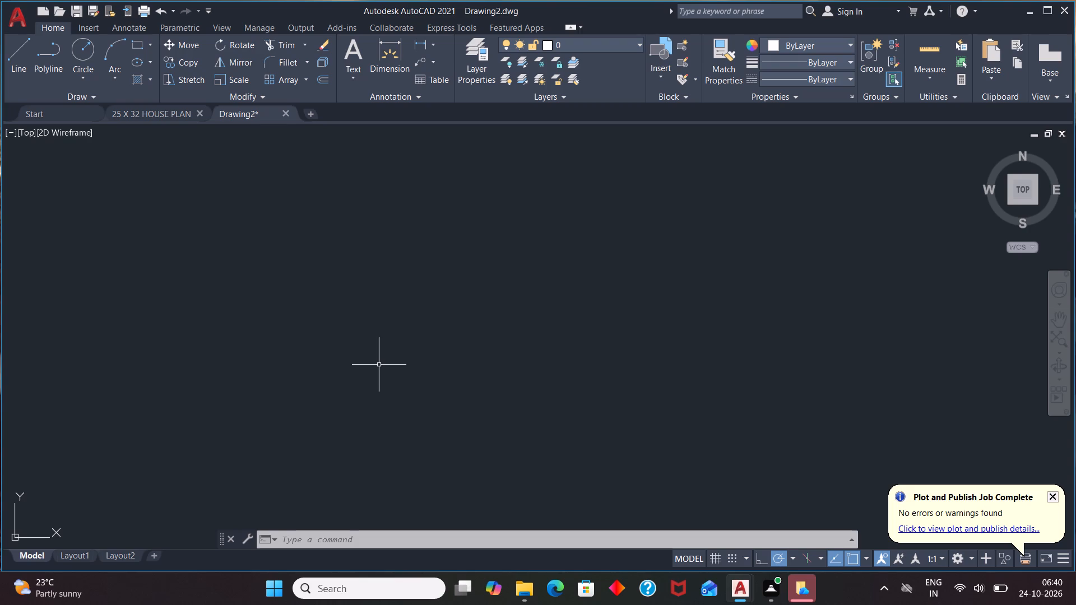
Set the model space limits with the lower corner at 0,0 and the upper corner at 11.7,16.5.
type("LIMITS")
key("Return")
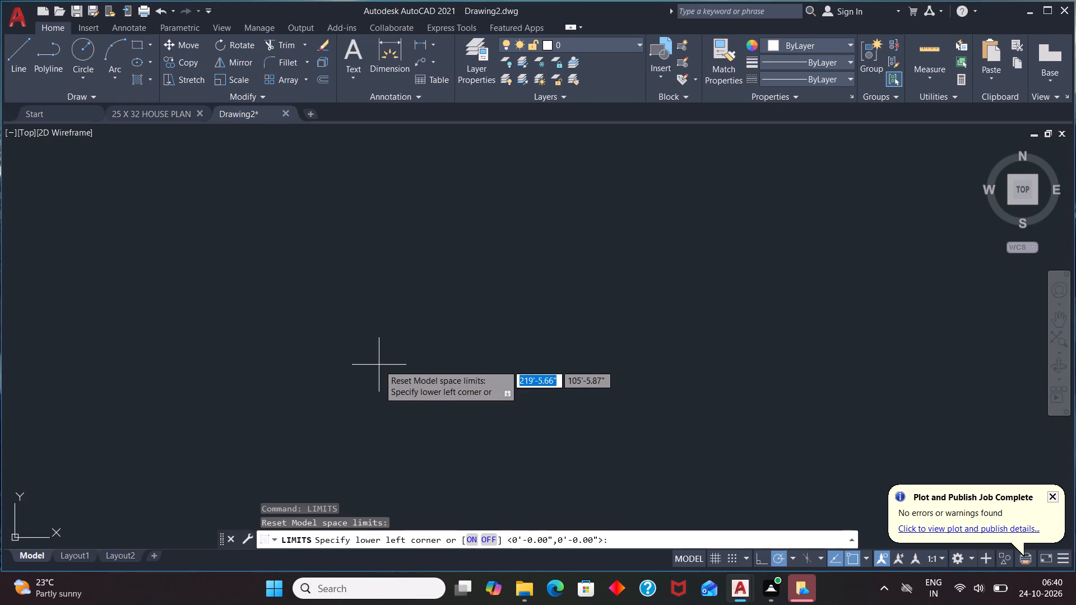
type("0,0")
key("Return")
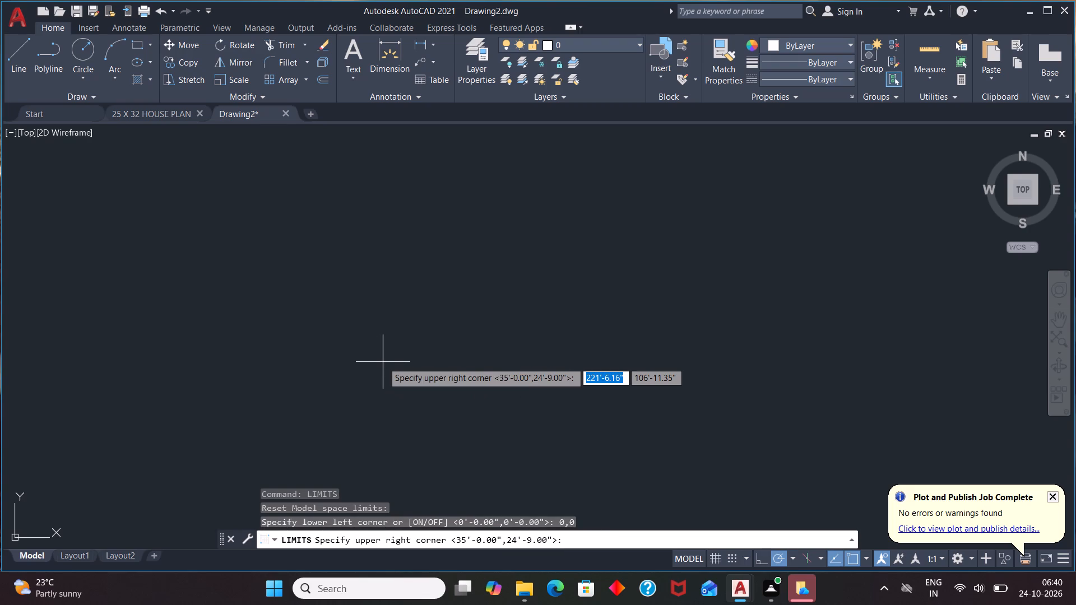
type("11.7,16.5")
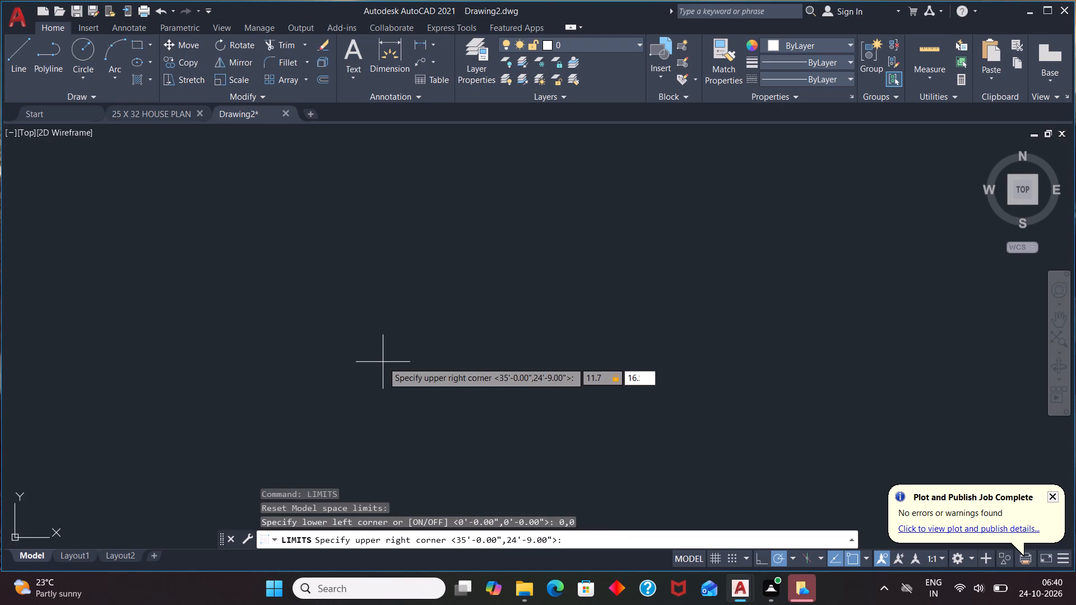
key("Return")
key("z")
key("Return")
key("a")
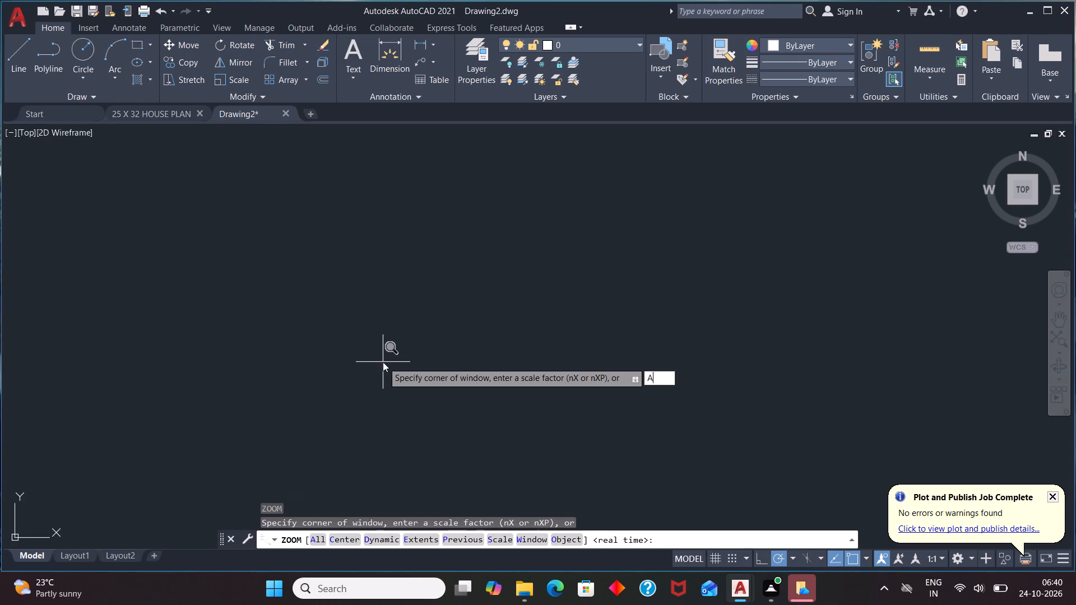
key("Return")
Modify the ISO-25 dimension style, setting its arrow size to 4.
key("d")
key("Return")
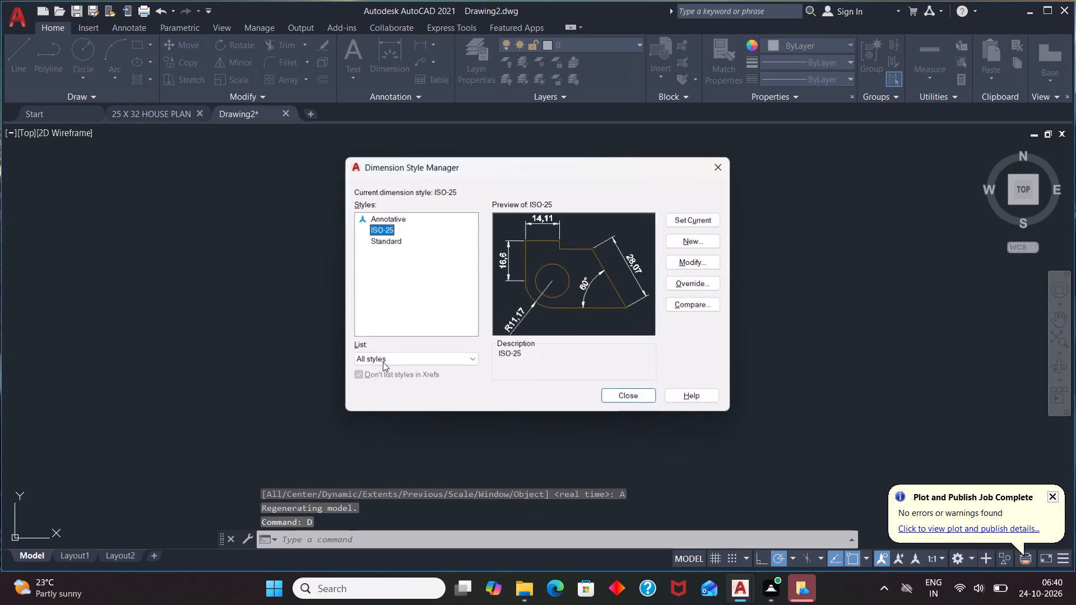
left_click(708, 258)
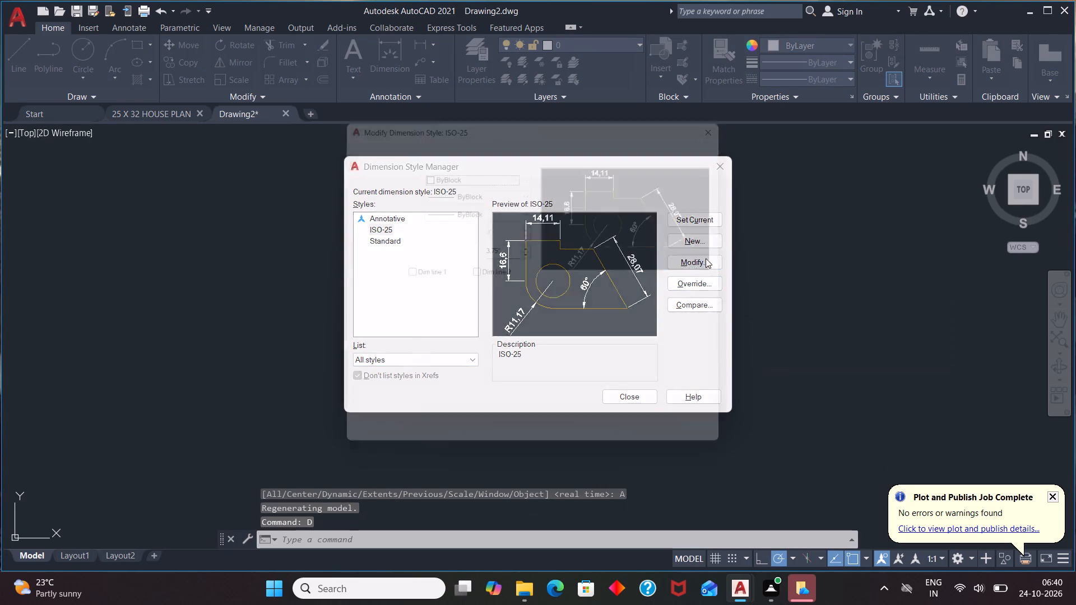
left_click(396, 137)
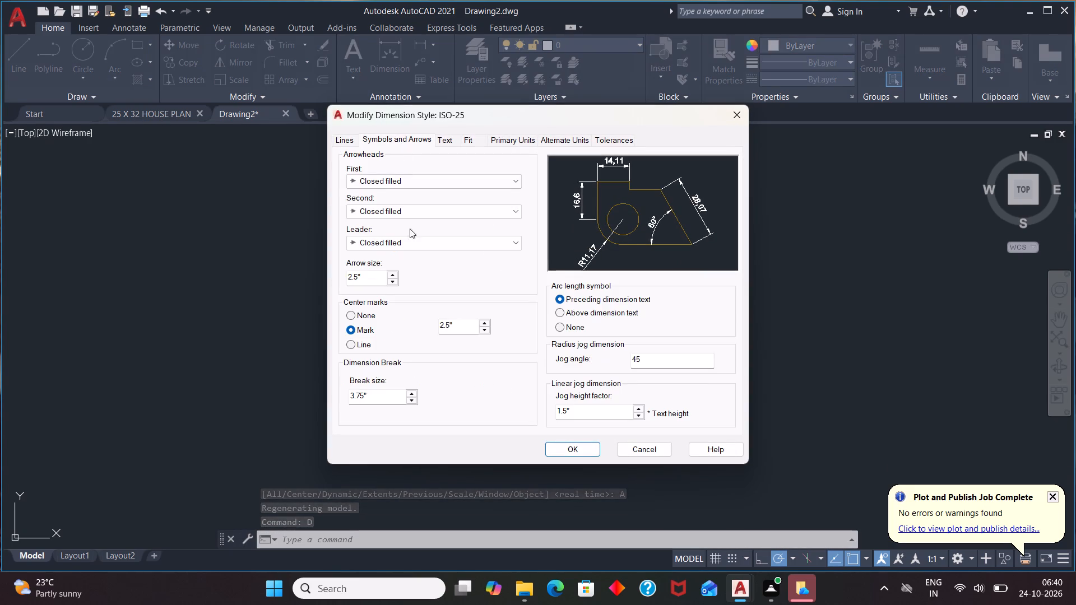
left_click(372, 276)
key("BackSpace")
key("BackSpace")
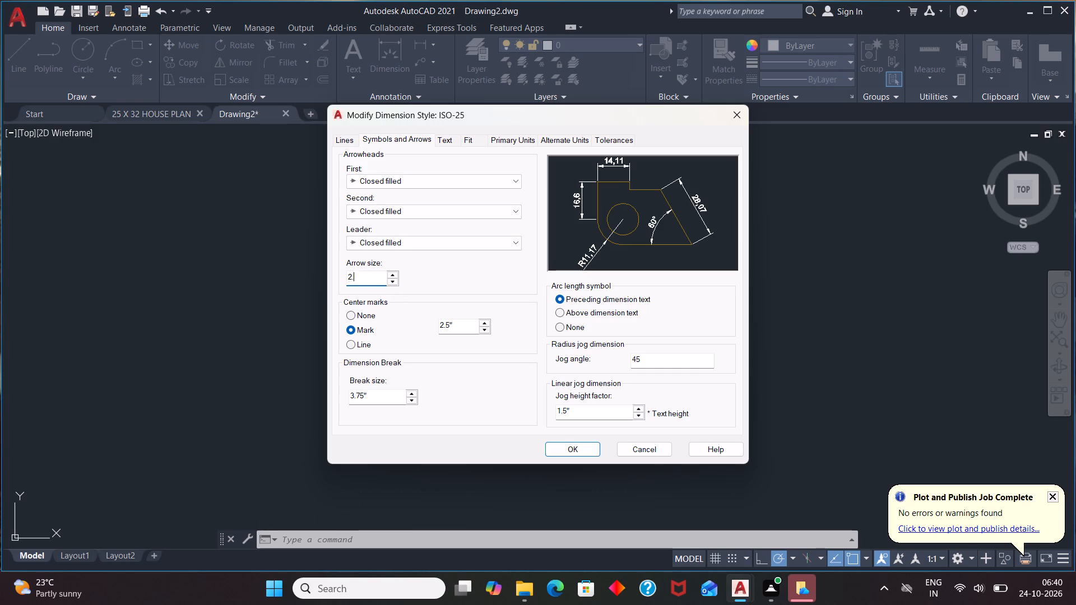
key("BackSpace")
key("BackSpace")
key("4")
Set the dimension style's primary linear unit format to Engineering.
left_click(504, 142)
left_click(506, 167)
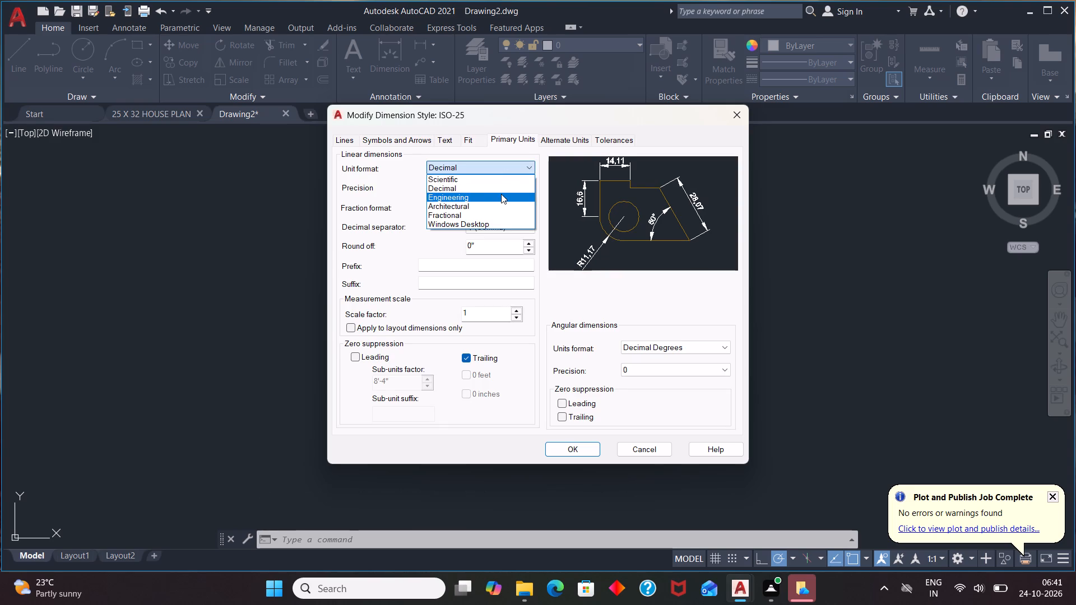
left_click(502, 194)
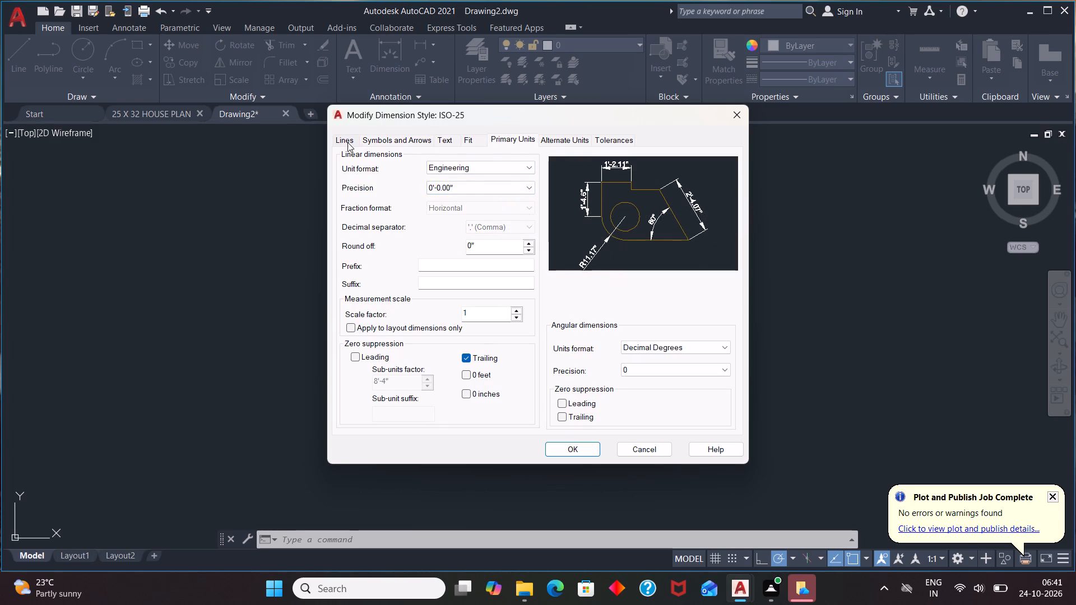
Set the dimension style's text height to 4.
left_click(347, 142)
left_click(441, 143)
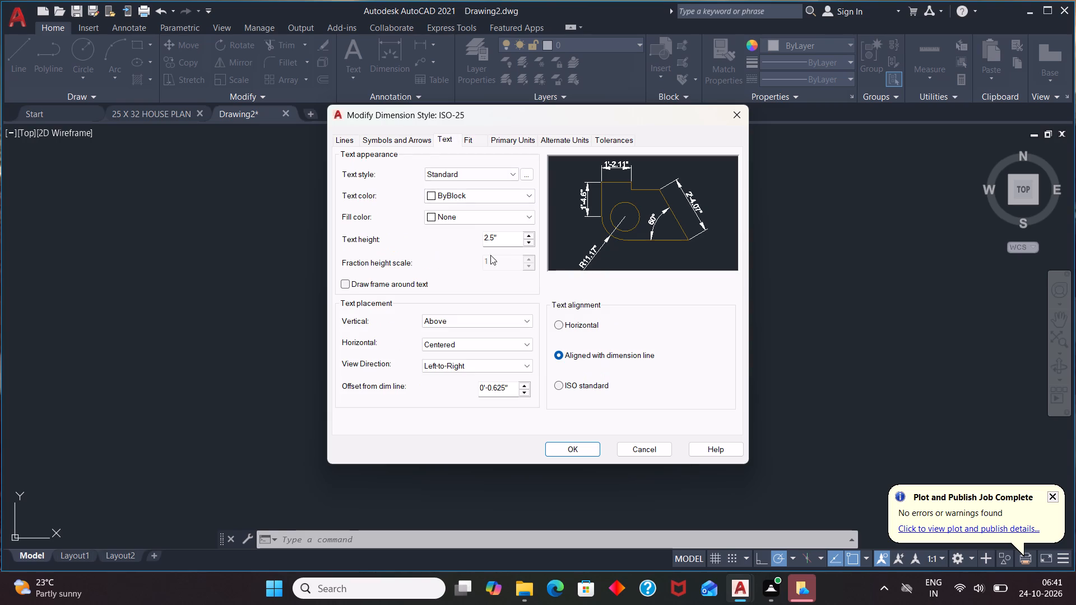
left_click_drag(510, 240, 480, 248)
key("BackSpace")
key("4")
Enable fixed length extension lines for ISO-25, then apply the style as current and close the style manager.
left_click(340, 138)
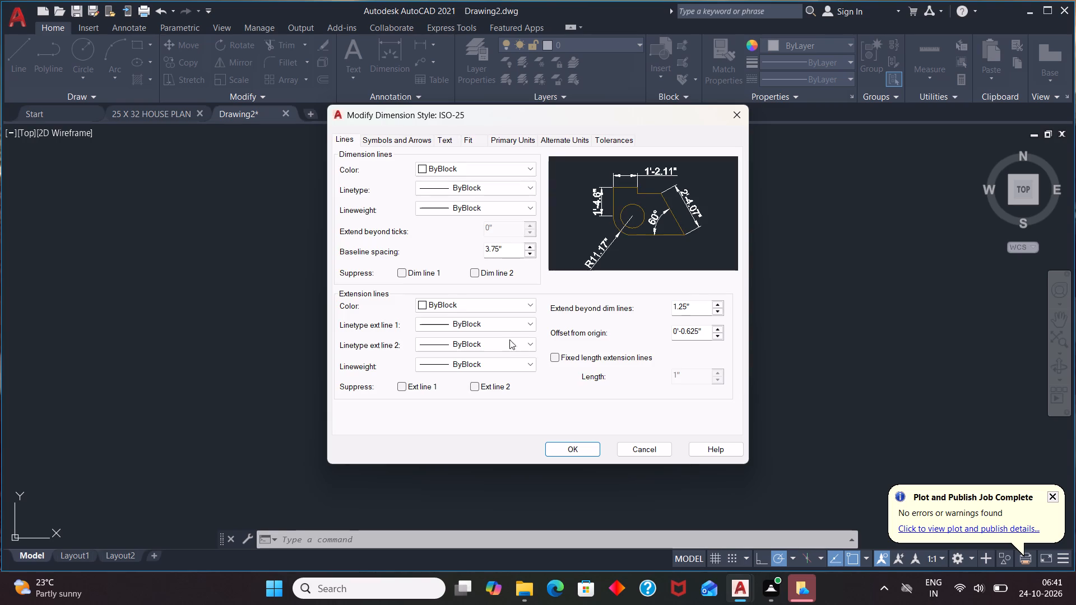
left_click(555, 358)
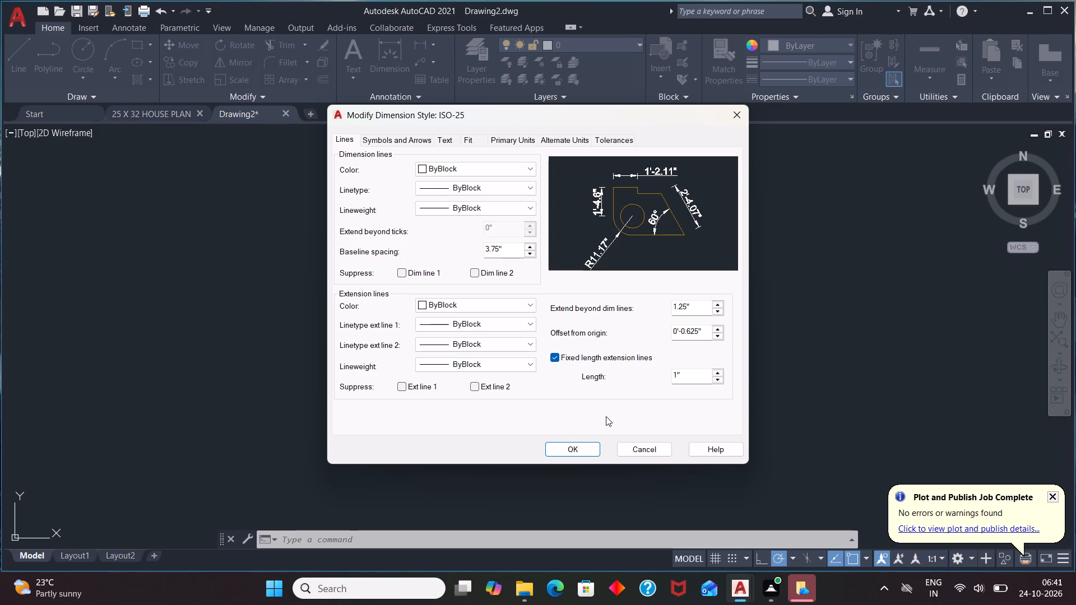
left_click(557, 359)
left_click(557, 359)
left_click(582, 446)
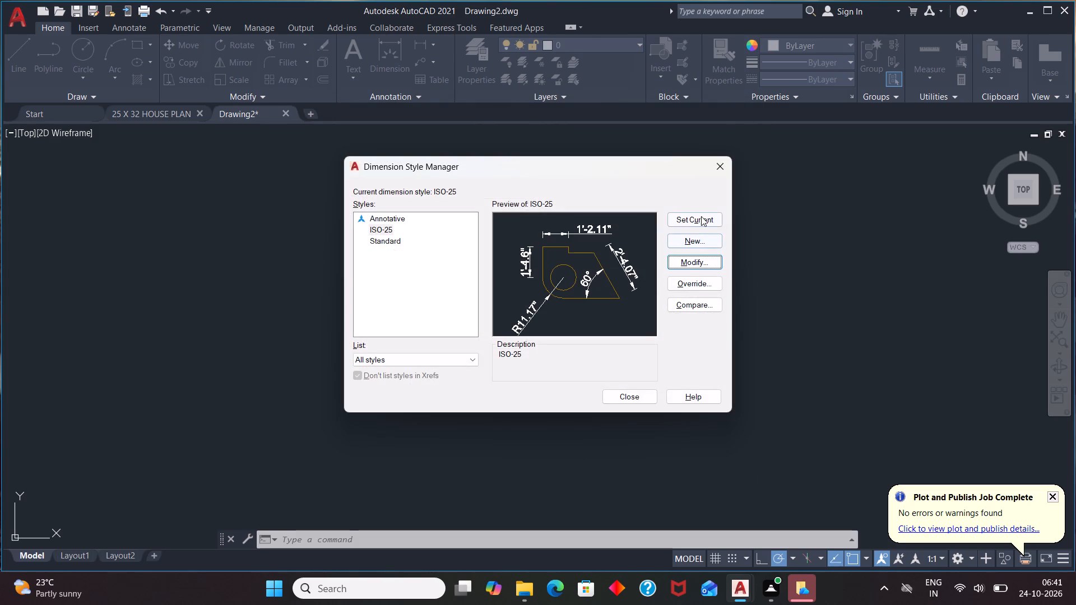
left_click(703, 215)
left_click(628, 395)
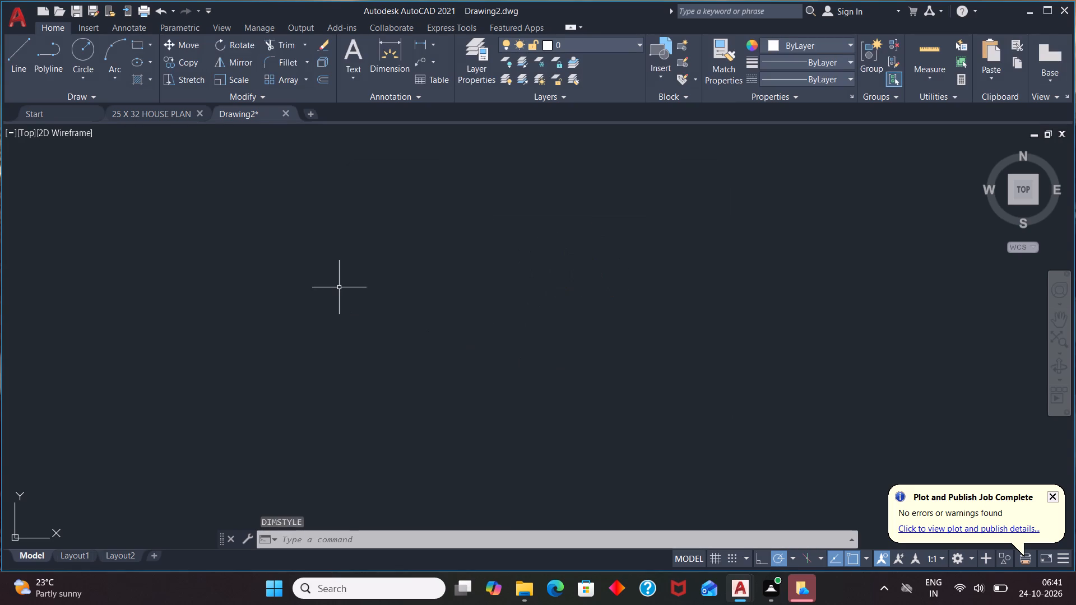
Draw a rectangle 27' wide by 39' high for the outer boundary.
type("REC")
key("Return")
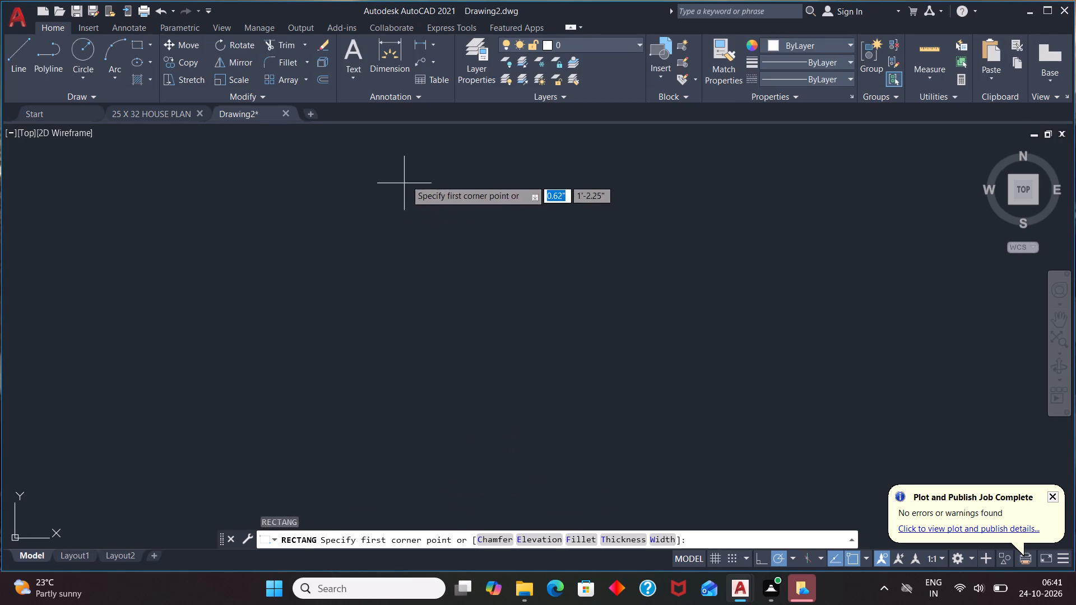
left_click(406, 178)
type("27'")
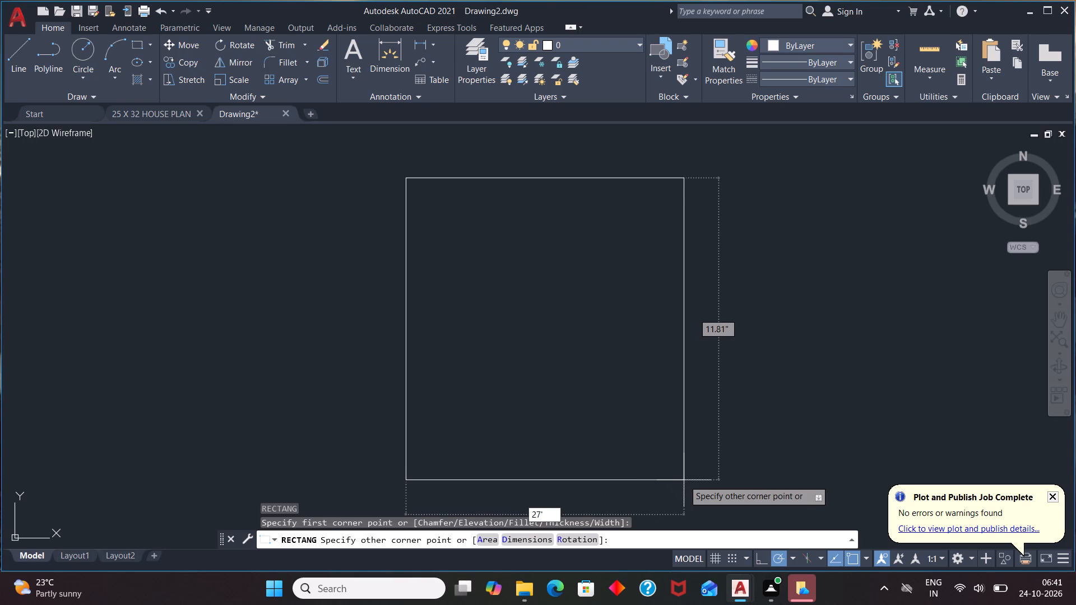
key("Tab")
type("39'")
key("Return")
key("space")
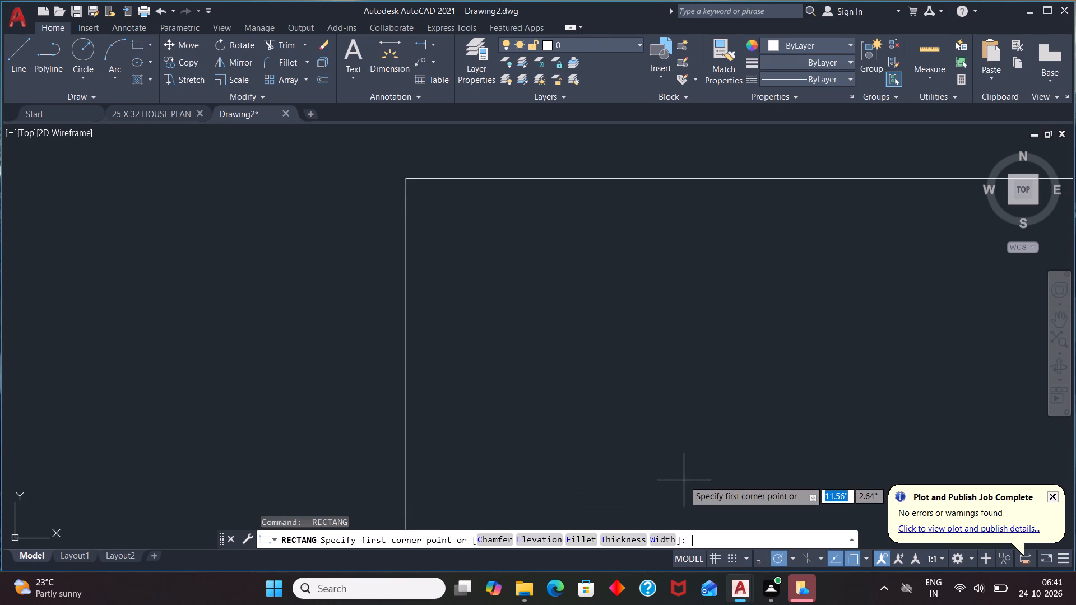
key("Escape")
Move the UCS origin away from the rectangle into the empty space to its left.
scroll(526, 225, "down", 3)
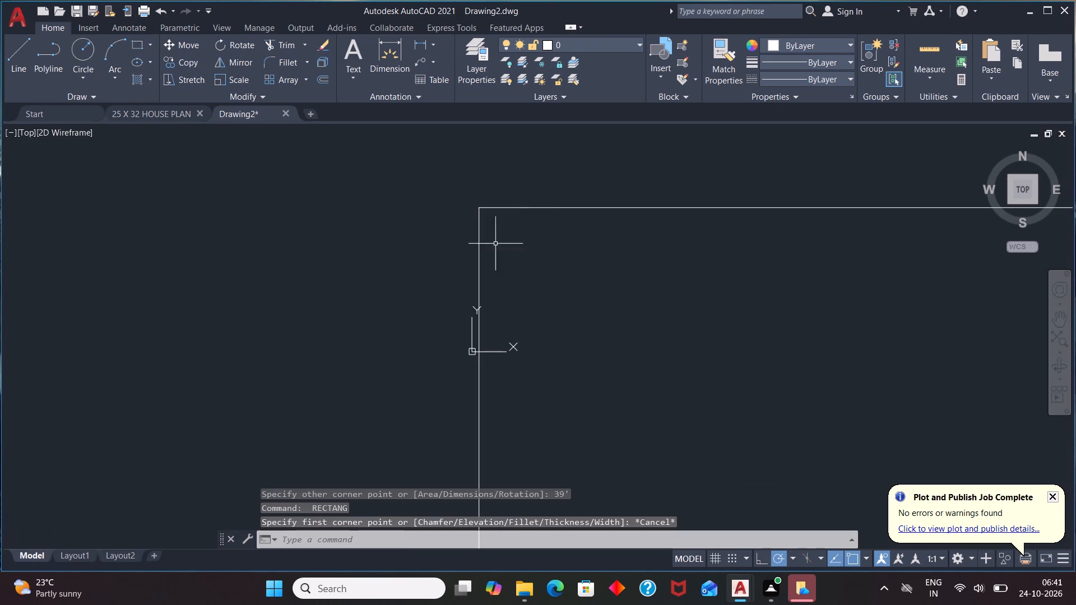
scroll(526, 240, "down", 9)
scroll(602, 275, "up", 4)
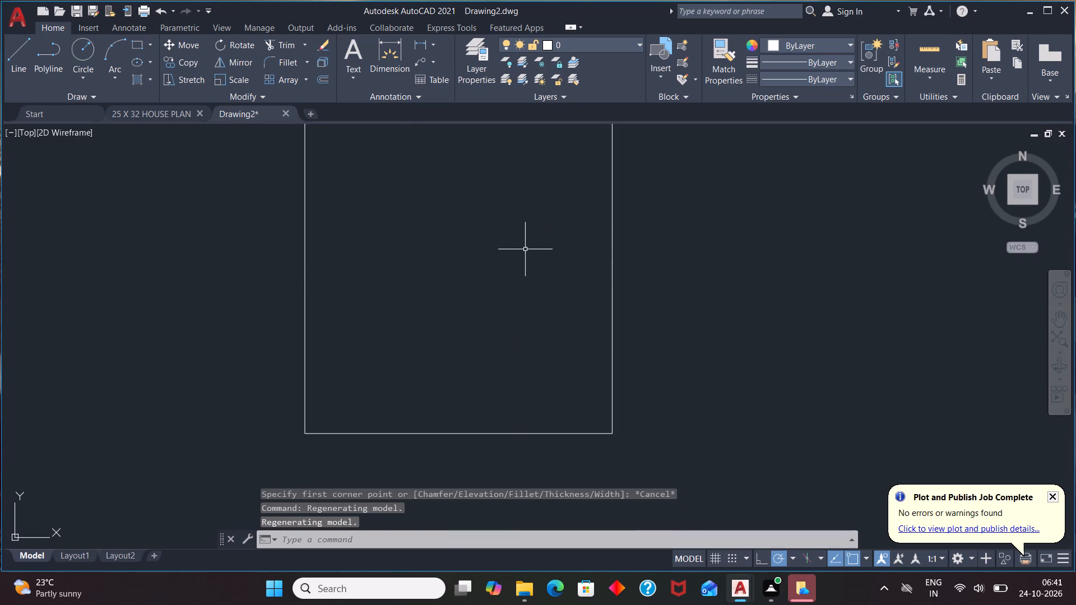
scroll(572, 302, "down", 2)
left_click(469, 190)
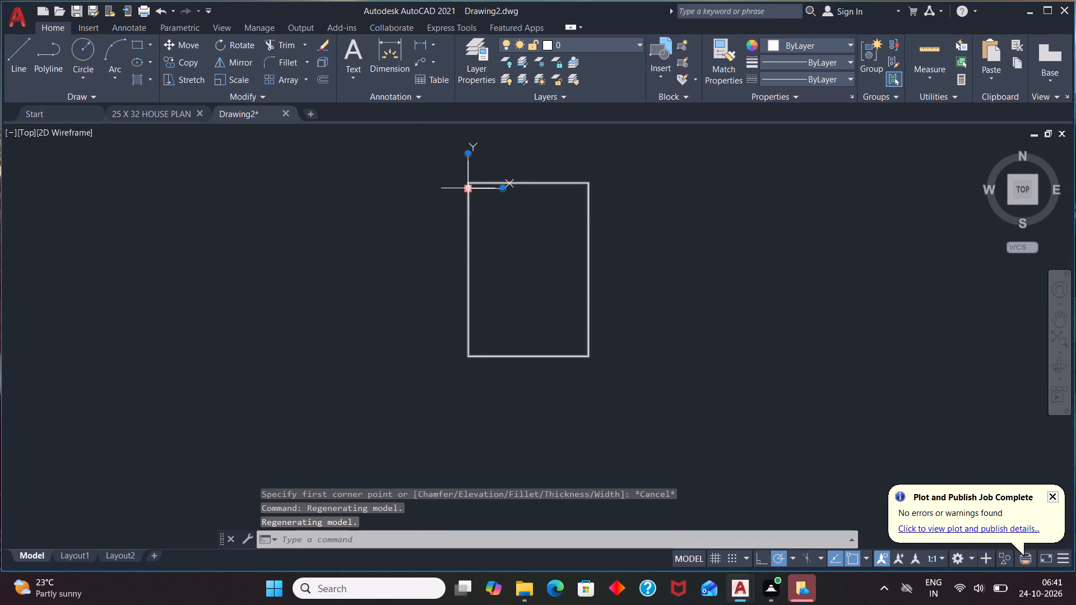
left_click_drag(470, 189, 456, 199)
left_click(160, 211)
key("Escape")
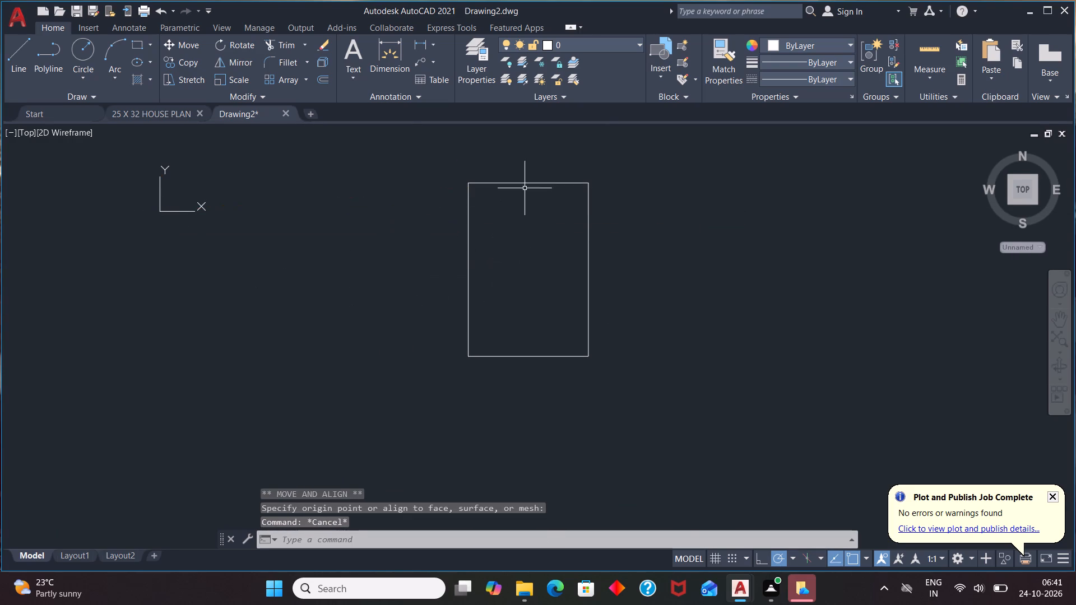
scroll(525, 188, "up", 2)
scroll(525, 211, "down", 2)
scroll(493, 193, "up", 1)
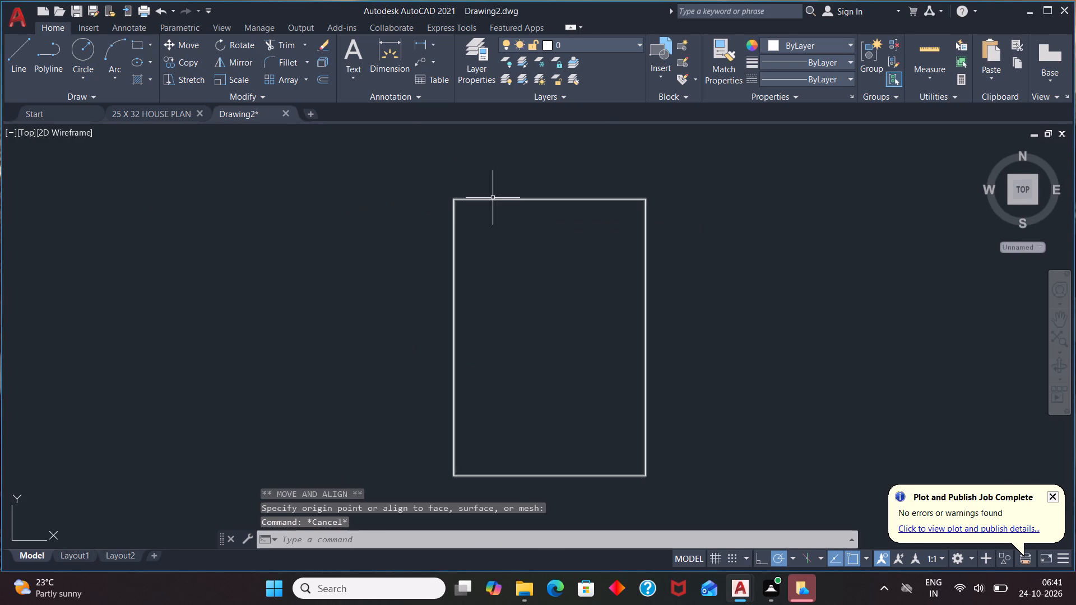
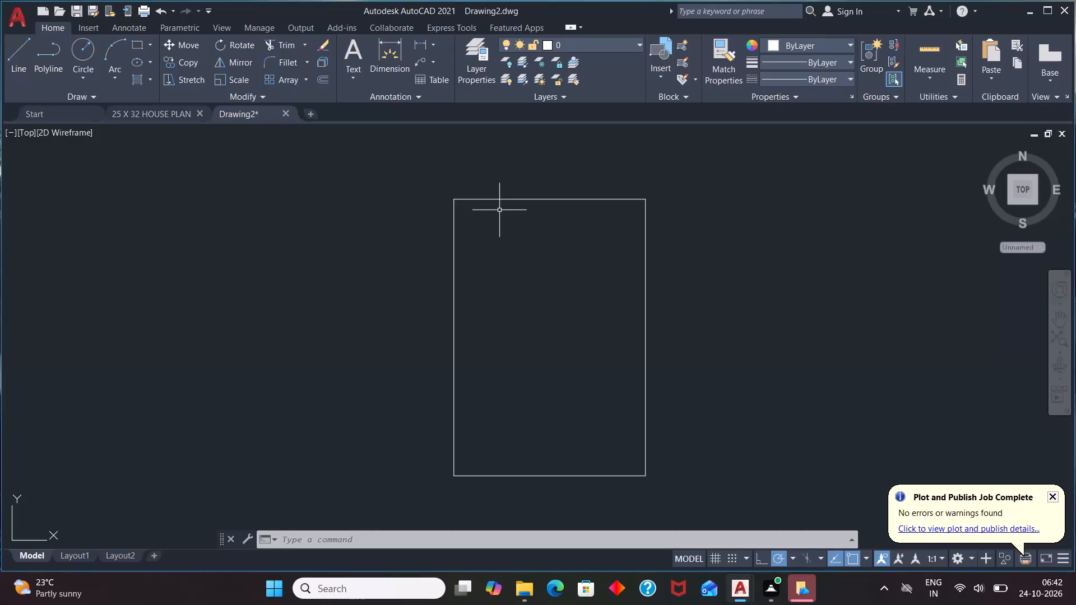
Calculate the wall and room sum 9"+7'1"+6"+3'+6"+4'+6"+10'+9" with the built-in calculator.
key("ctrl+8")
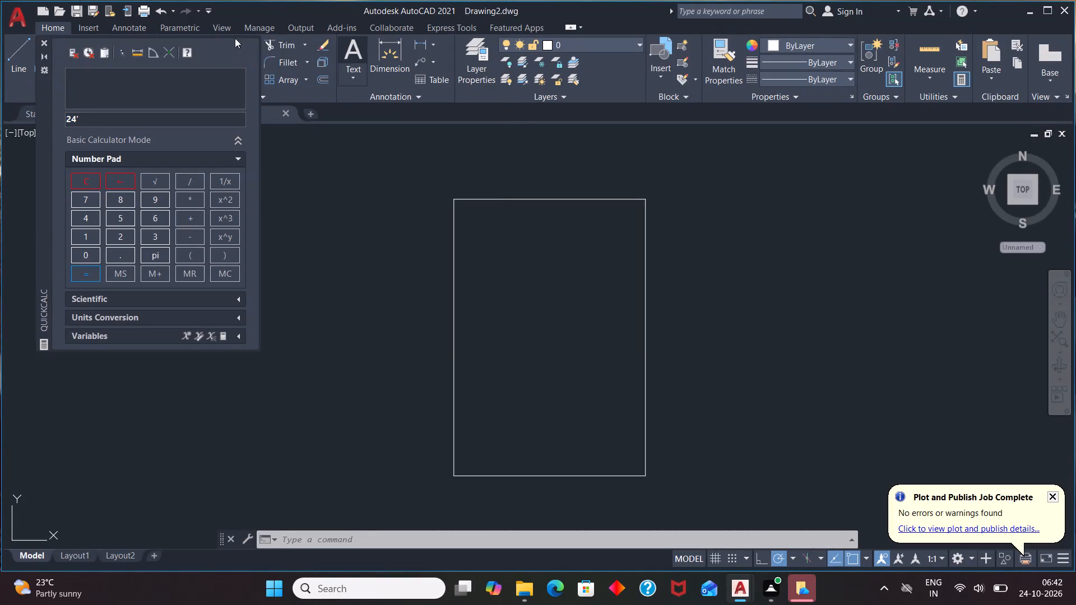
left_click(91, 175)
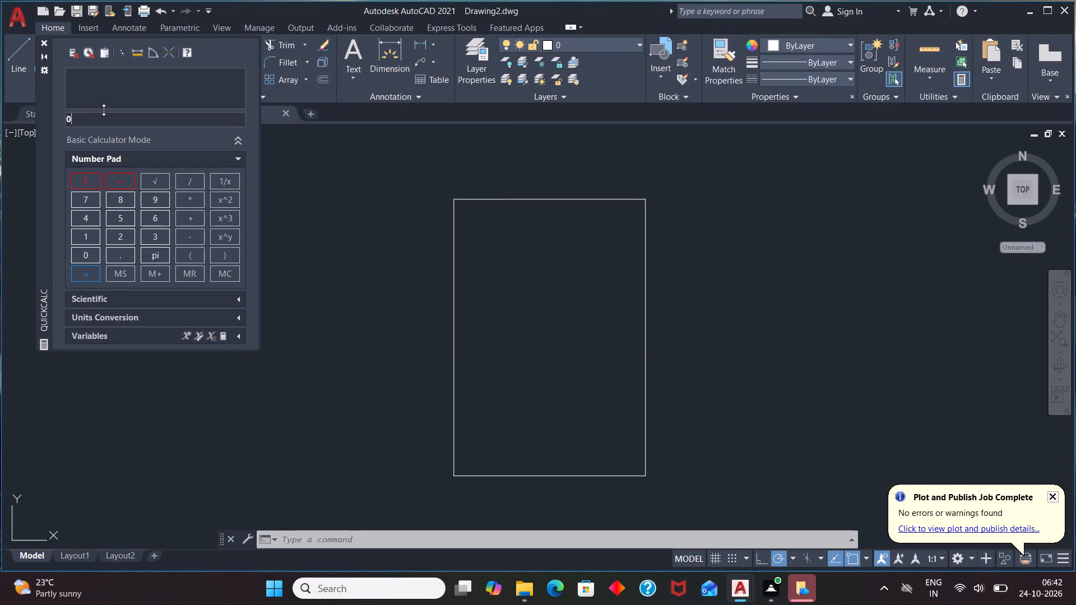
key("BackSpace")
type("9\"+")
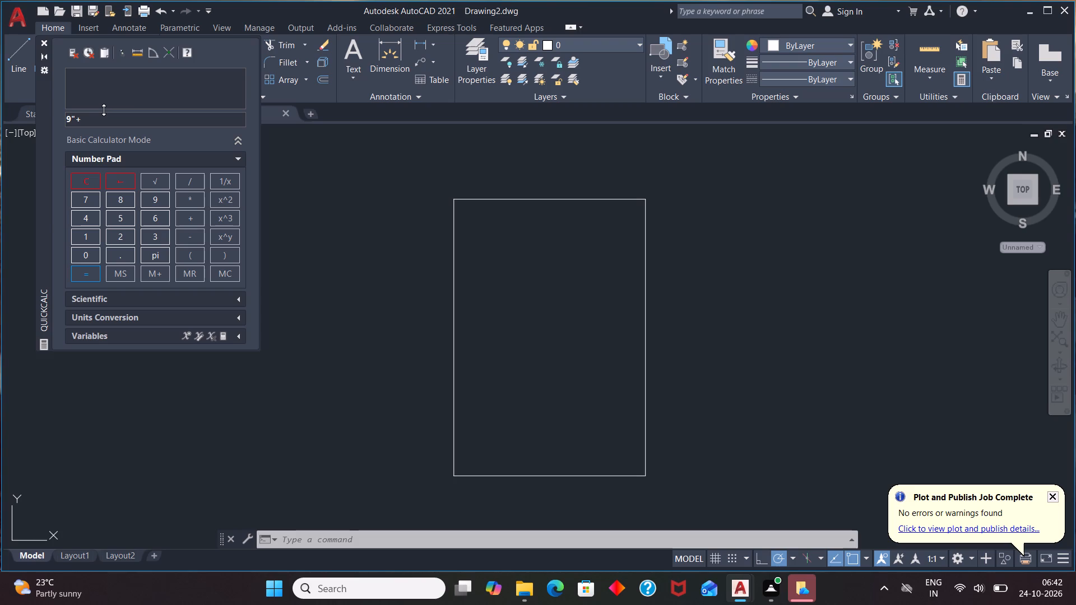
type("7'1\"+")
type("6\"+")
type("3'+")
type("6\"+")
type("4'+")
type("6\"+")
type("19")
key("apostrophe")
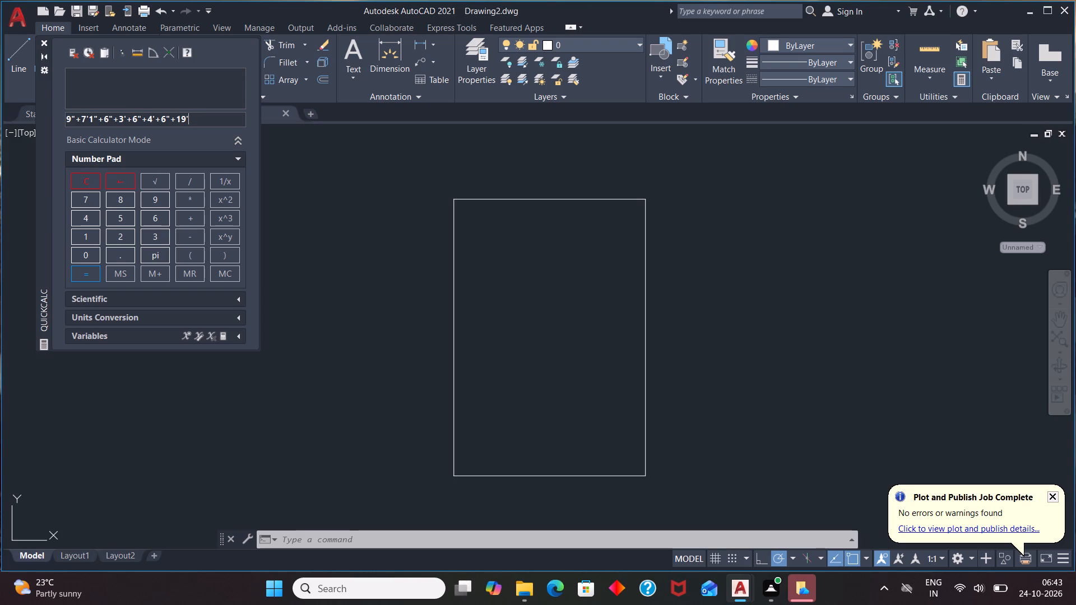
key("BackSpace")
key("BackSpace")
type("0'+")
type("9\"")
left_click(85, 273)
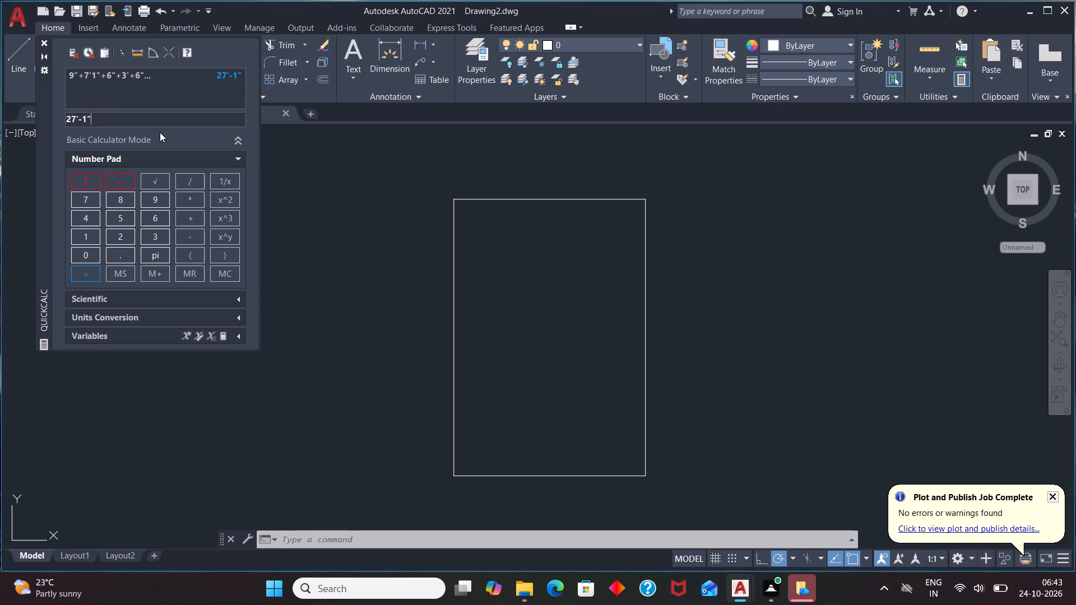
Recalculate the sum with 4" partitions as 9"+7'1"+4"+3'+4"+4'+4"+10'+9".
key("BackSpace")
key("BackSpace")
key("BackSpace")
key("BackSpace")
key("BackSpace")
key("BackSpace")
type("9\"+")
type("7'1\"+")
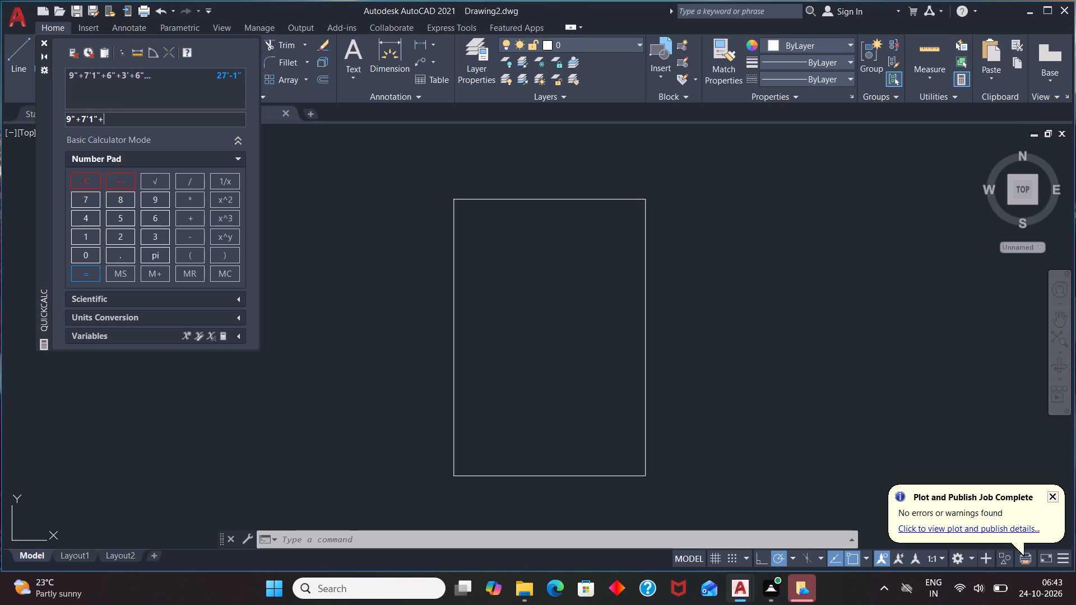
type("4\"+")
type("3'+")
type("4\"+")
type("4'+")
type("4\"+")
type("10'+9\"")
key("Return")
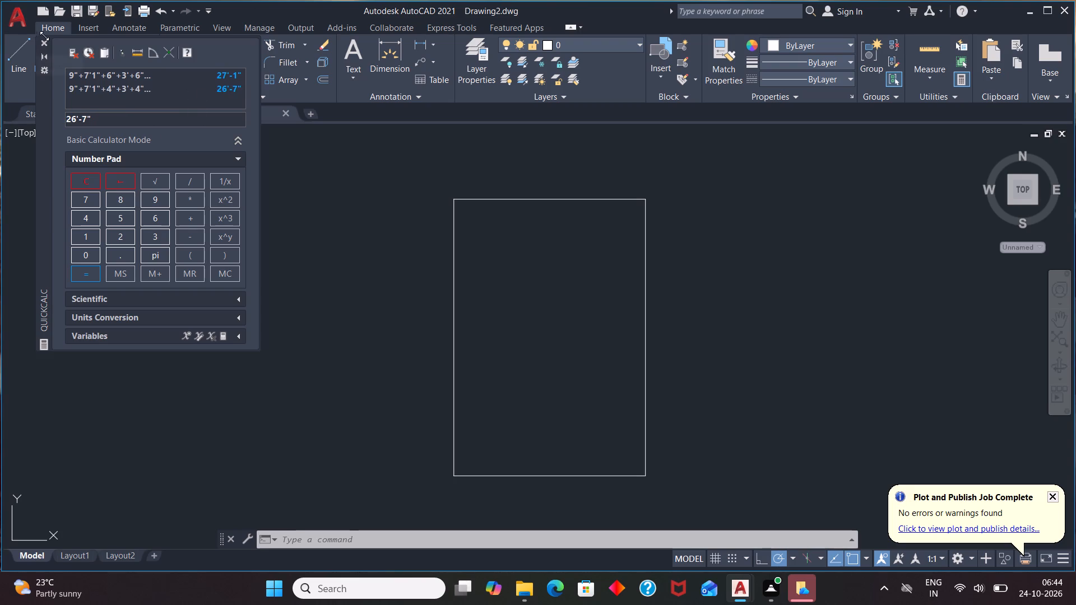
Compare the two sums in the calculation history, recall the first result, and close the calculator.
left_click(153, 74)
left_click(160, 89)
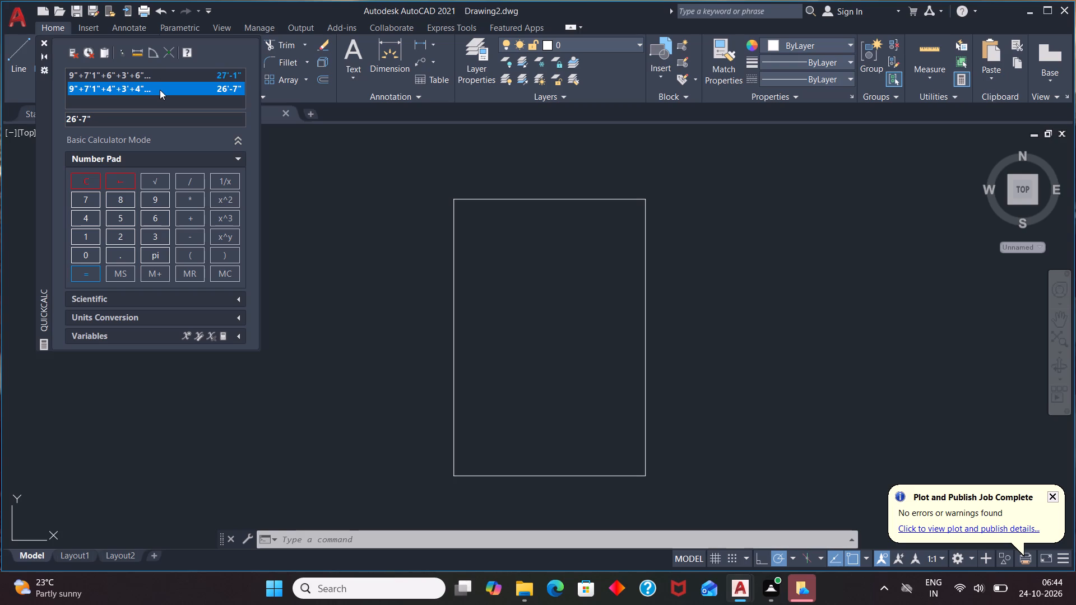
left_click(160, 90)
triple_click(218, 75)
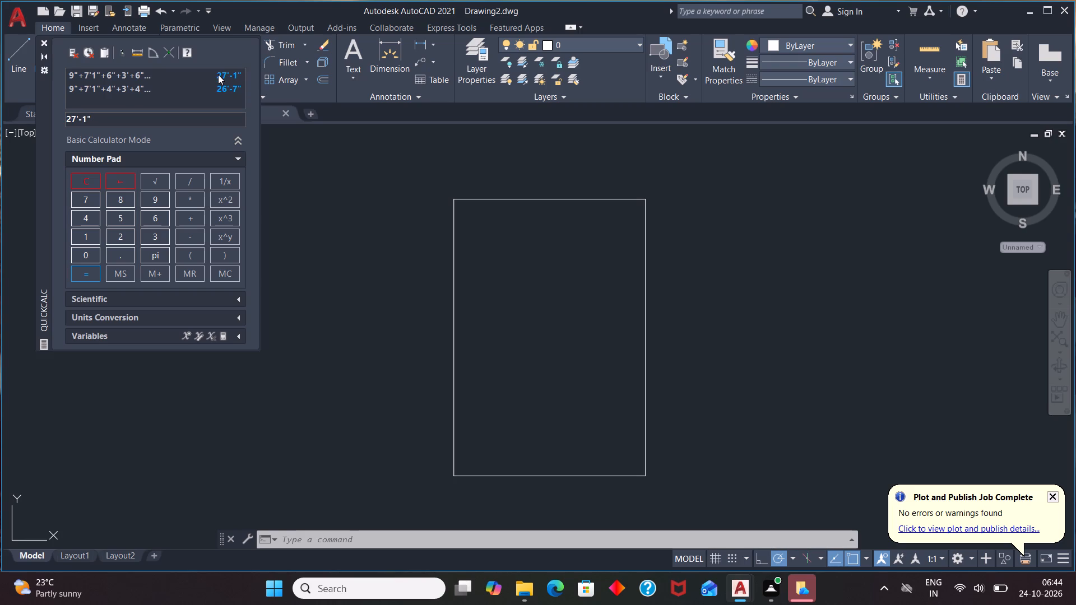
left_click(45, 44)
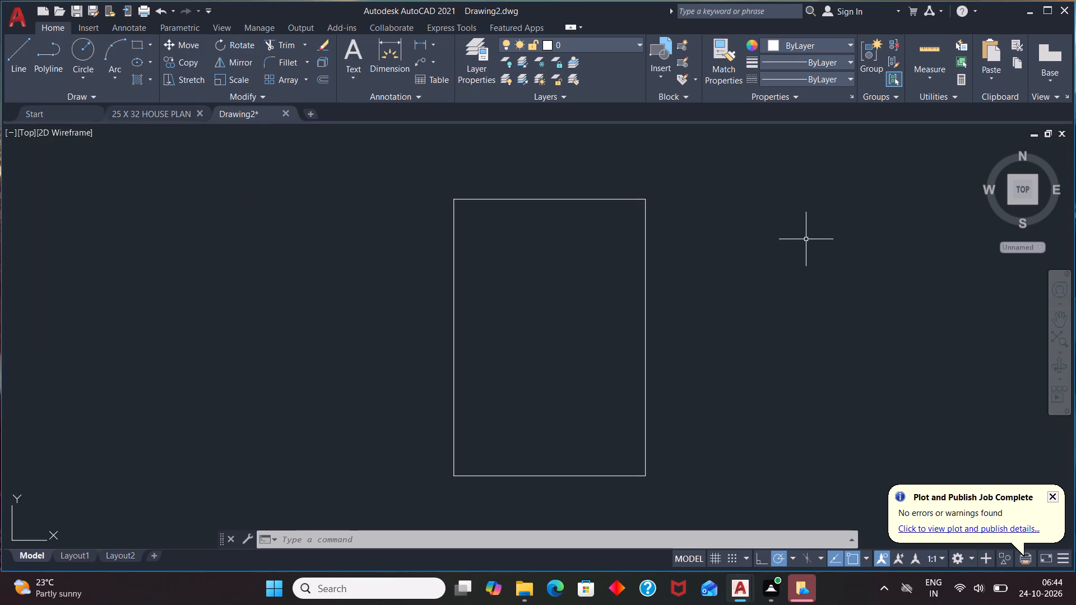
Offset the outer boundary rectangle 9" inward to form the outer wall thickness.
key("o")
key("Return")
type("9\"")
key("Return")
left_click(576, 201)
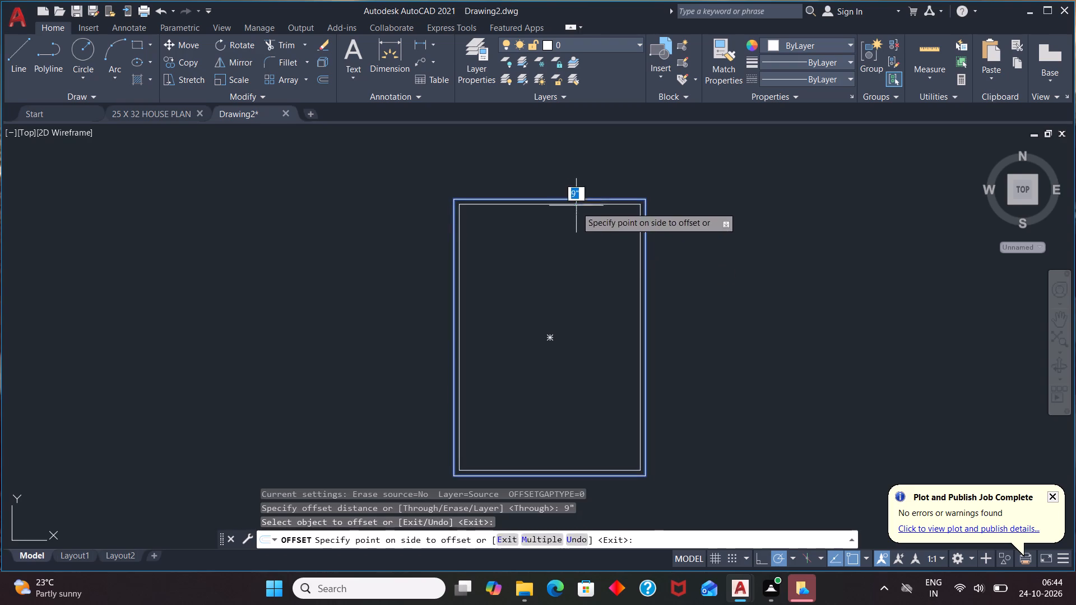
left_click(578, 254)
key("Escape")
Explode the inner and outer wall rectangles into separate lines.
left_click(572, 205)
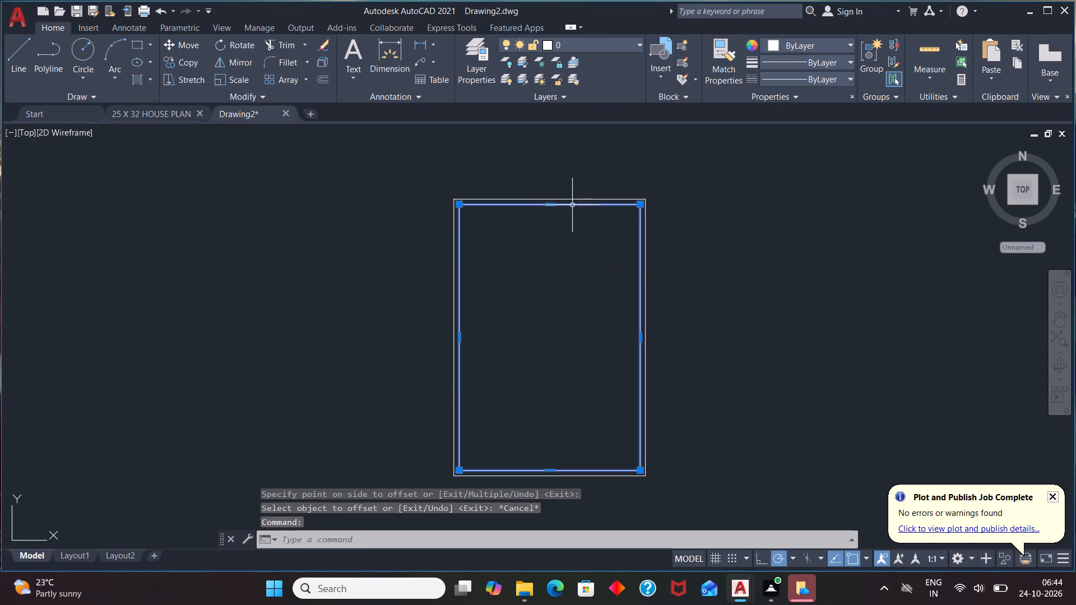
key("x")
key("Return")
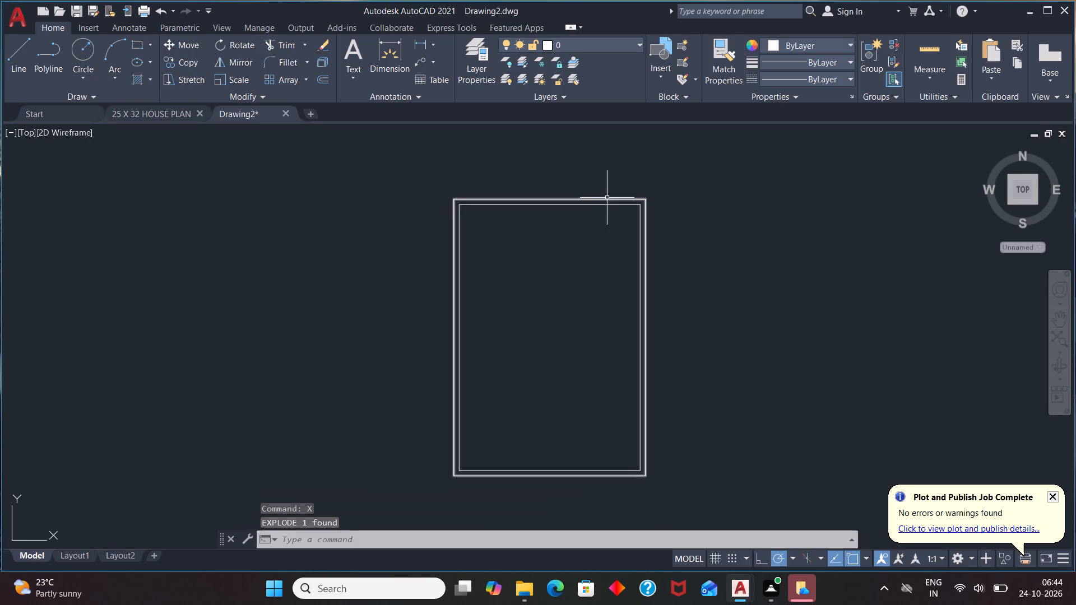
left_click(607, 198)
key("x")
key("Return")
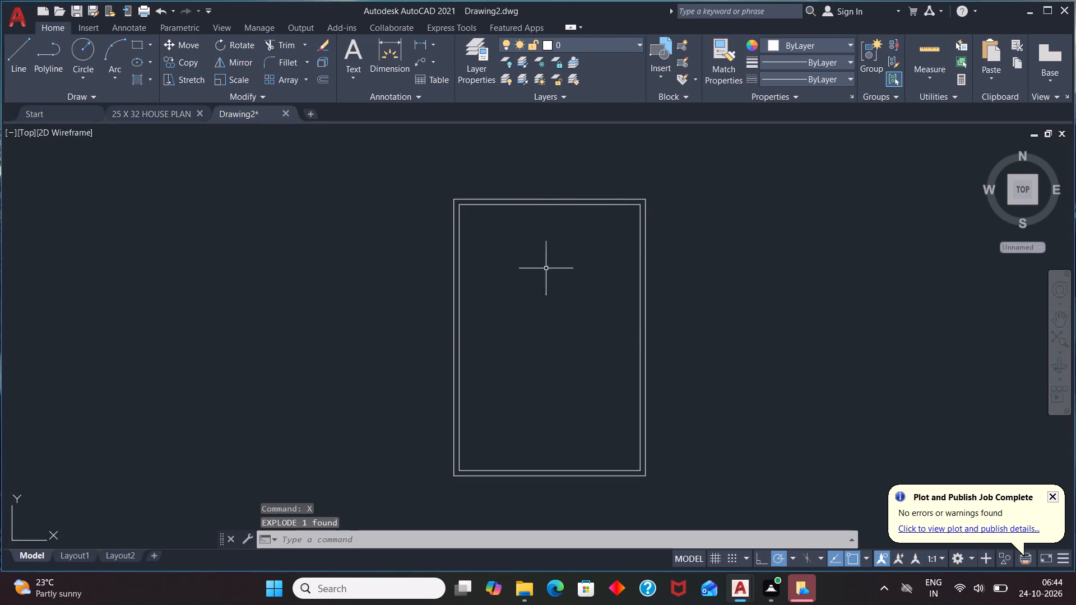
Offset the inner line of the left wall 7'1" toward the inside of the plan.
key("o")
key("Return")
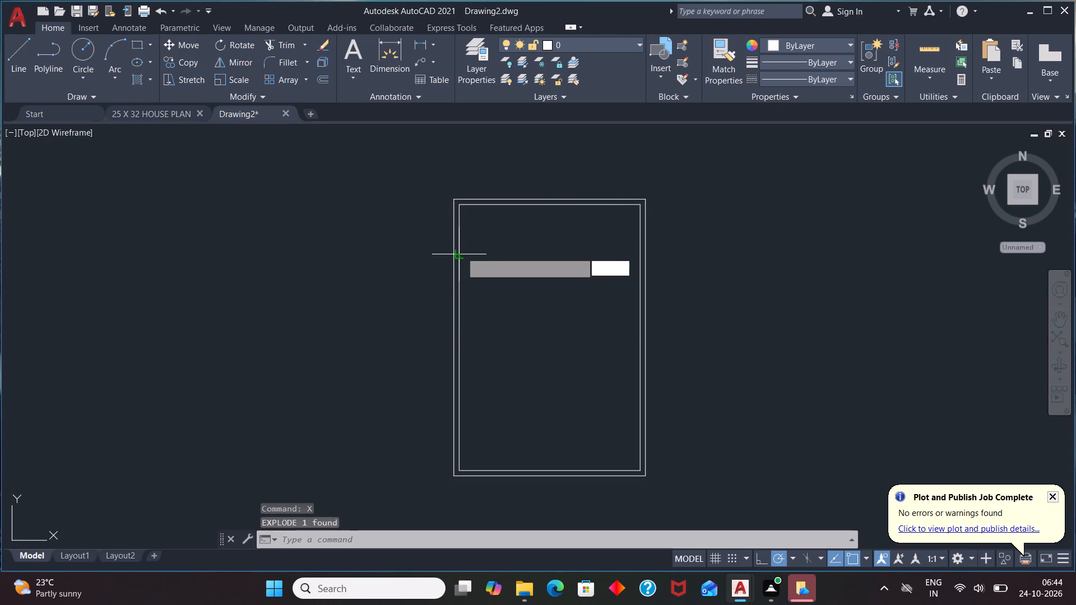
type("7'1\"")
key("Return")
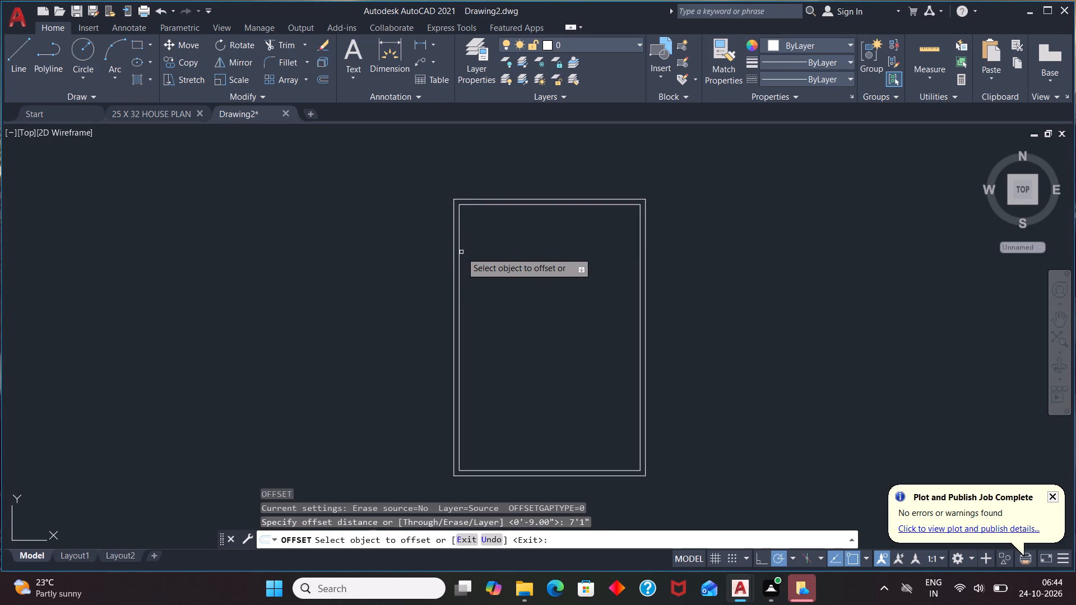
left_click(460, 254)
left_click(488, 258)
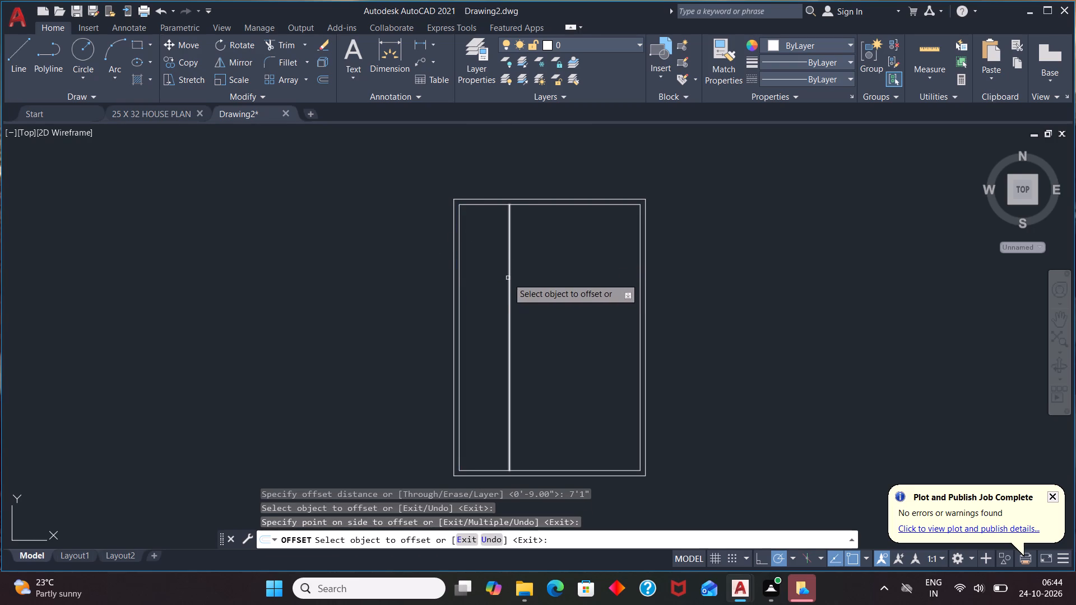
Offset the new vertical partition line 6" to the right to give the partition its thickness.
left_click(508, 278)
key("8")
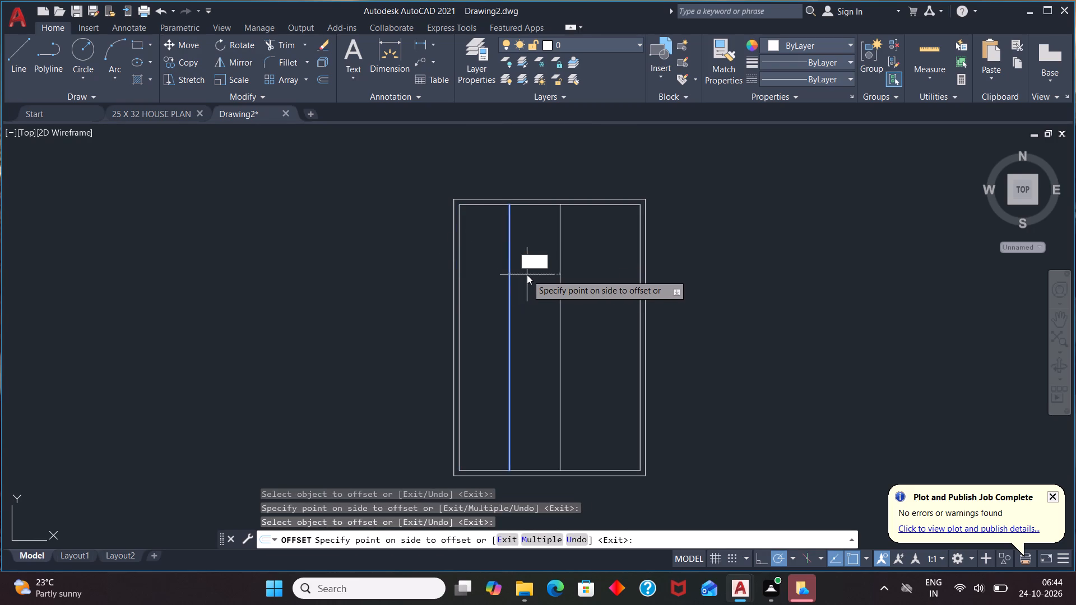
key("BackSpace")
key("6")
key("Return")
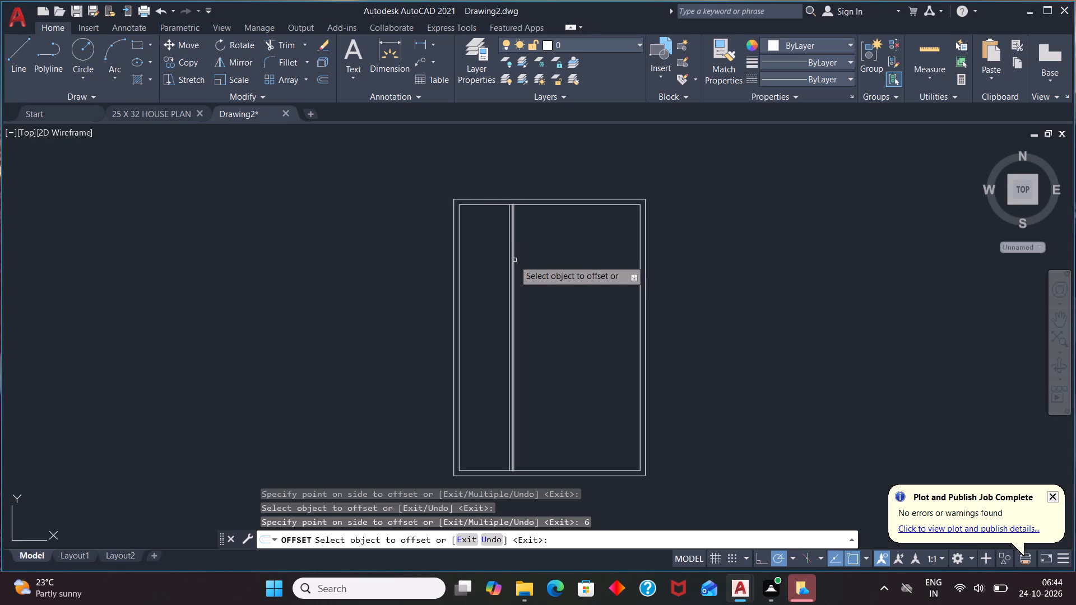
Add a second vertical partition by offsetting the first partition's right line 3' to the right, then 6" for thickness.
left_click(514, 259)
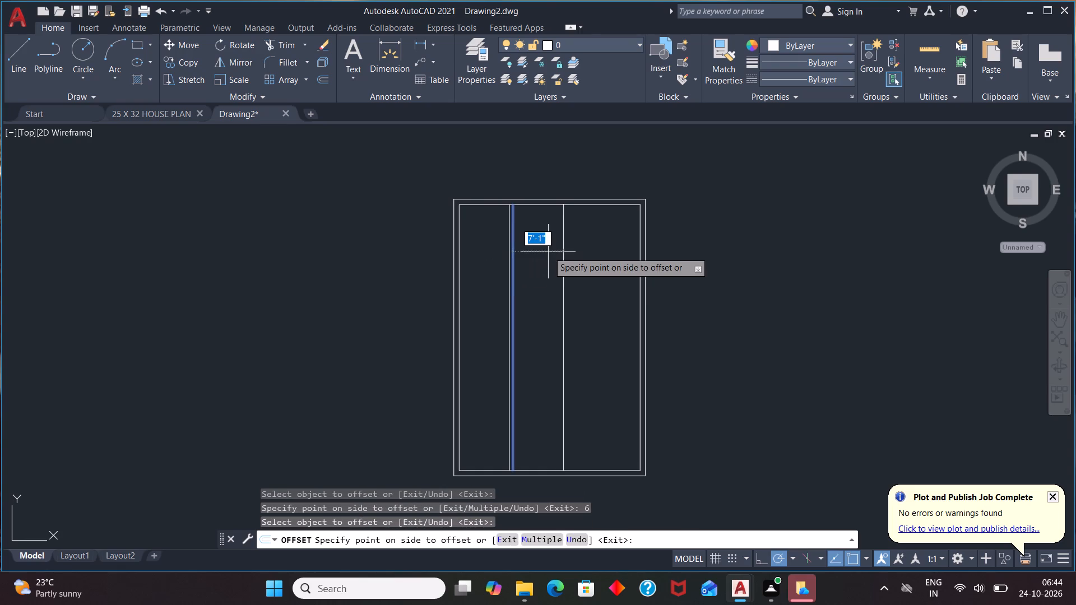
type("3'")
key("Return")
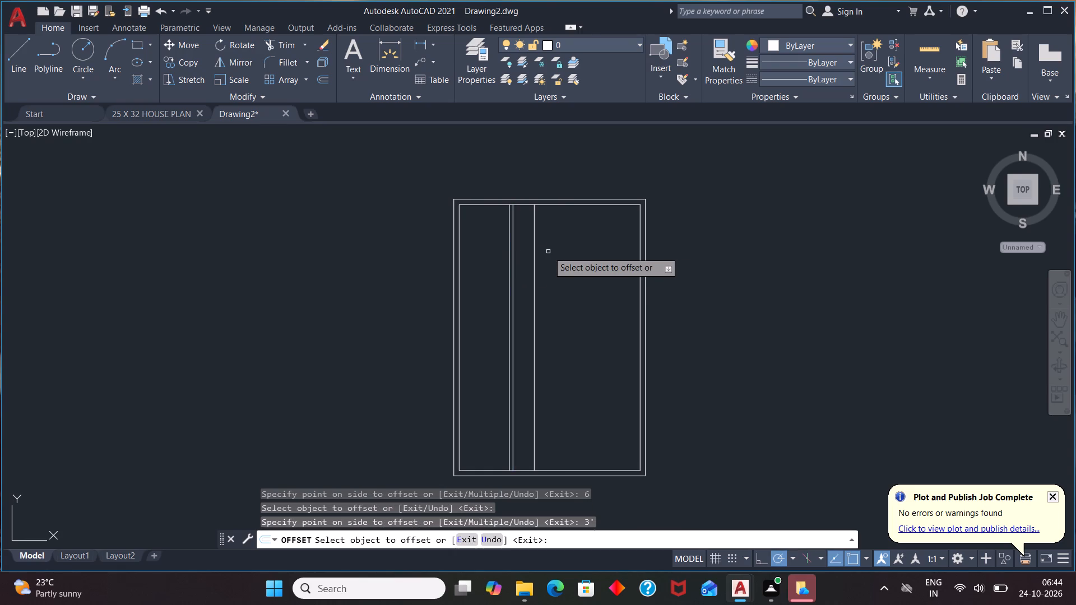
left_click(532, 258)
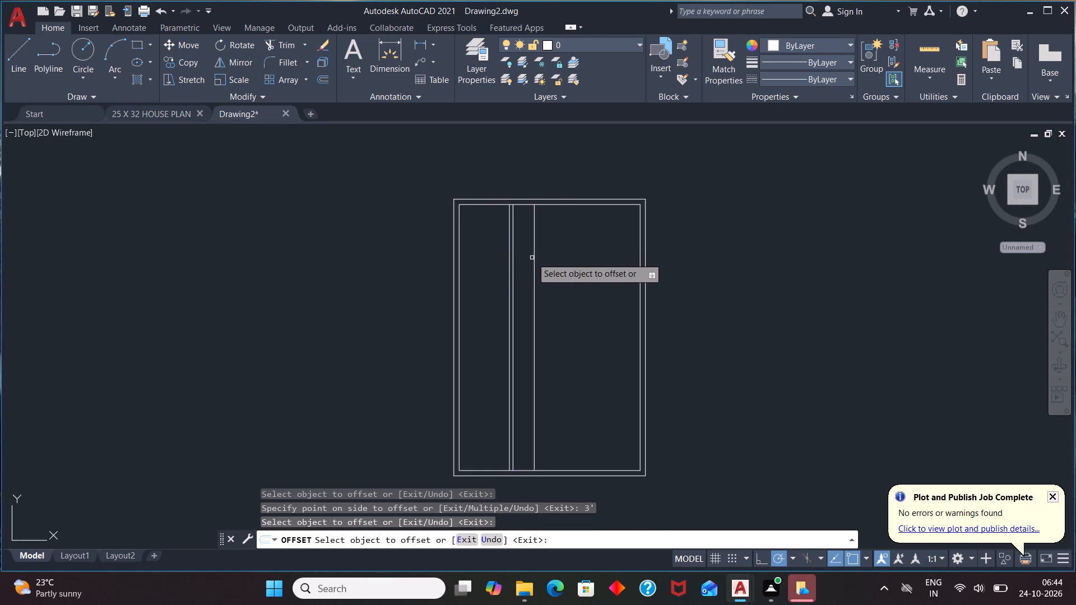
left_click(534, 259)
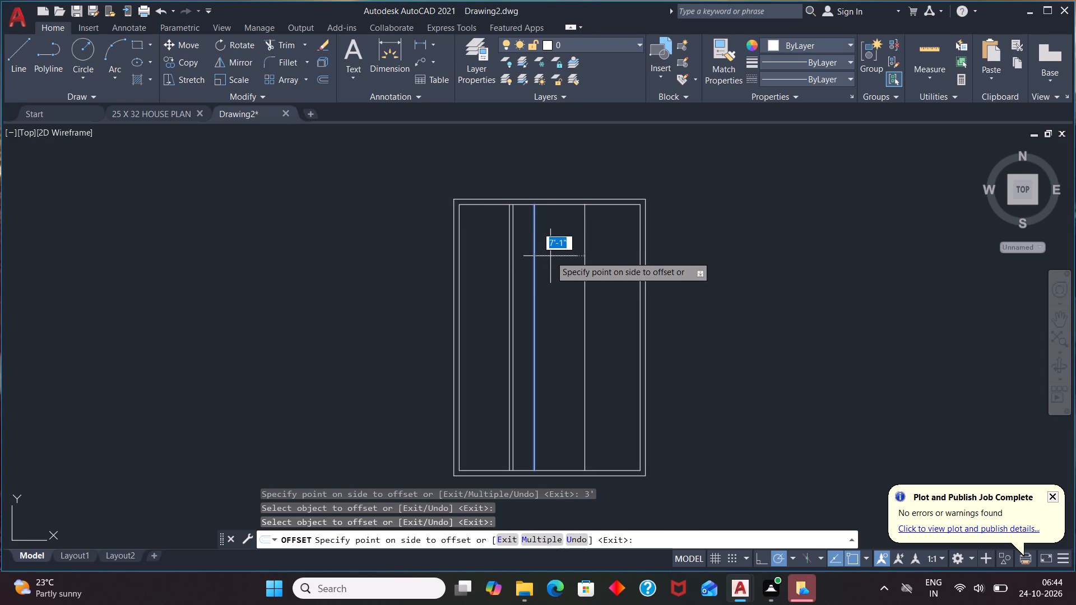
key("6")
key("Return")
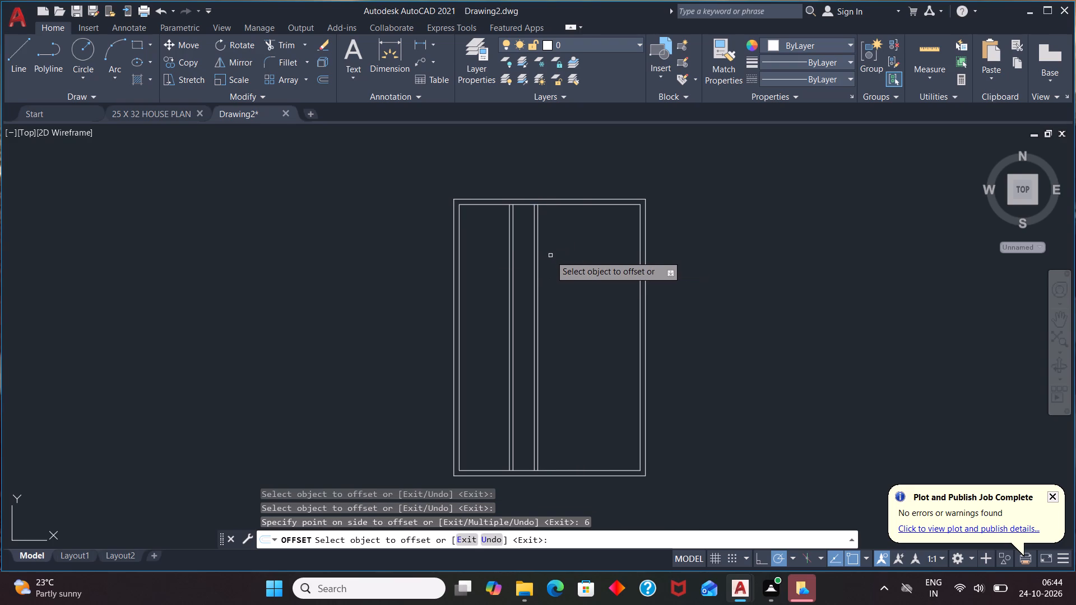
Add a third vertical partition by offsetting the second partition's right line 4' to the right, then 6" for thickness.
scroll(540, 245, "up", 2)
left_click(537, 251)
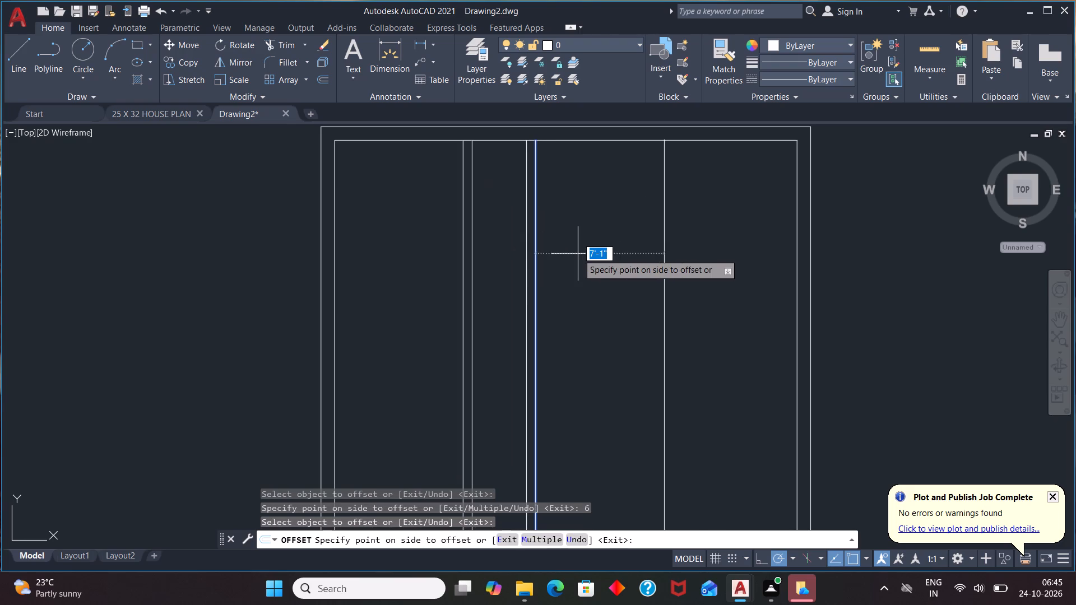
key("4")
key("apostrophe")
key("Return")
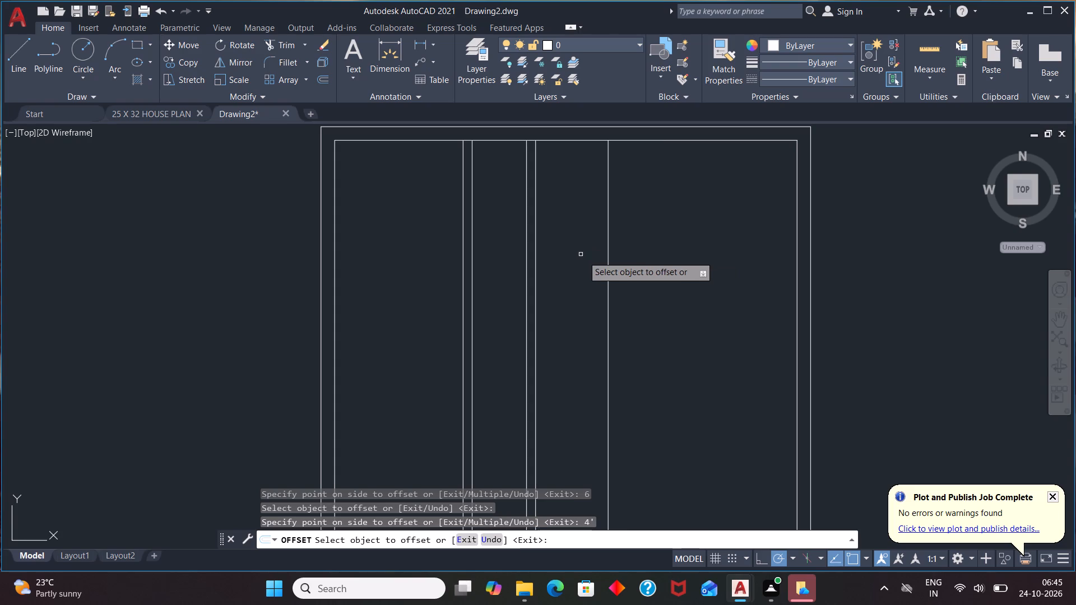
left_click(609, 280)
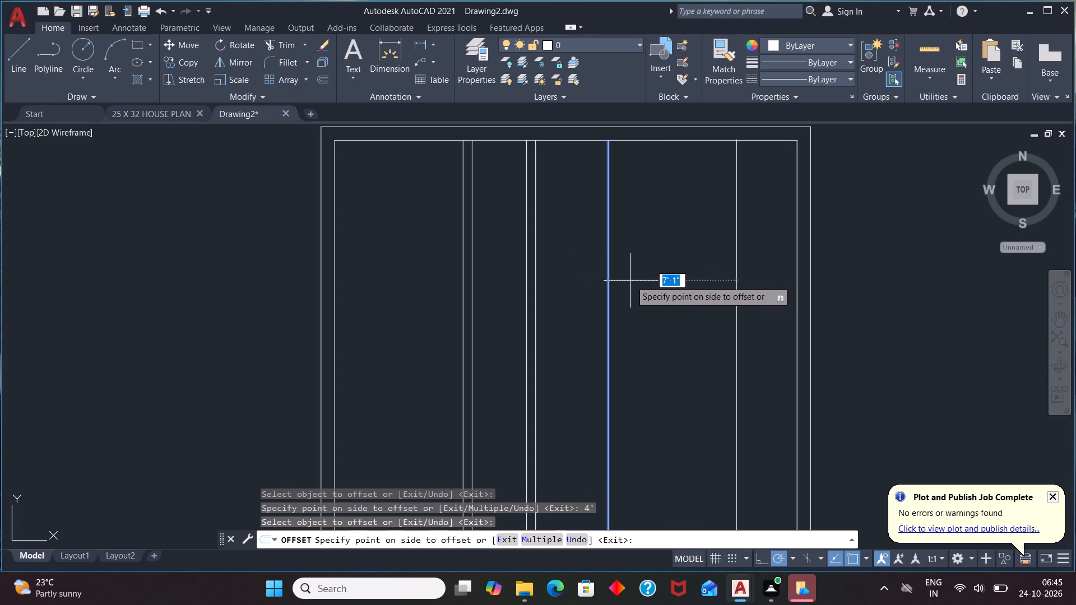
key("6")
key("Return")
scroll(607, 280, "down", 3)
key("space")
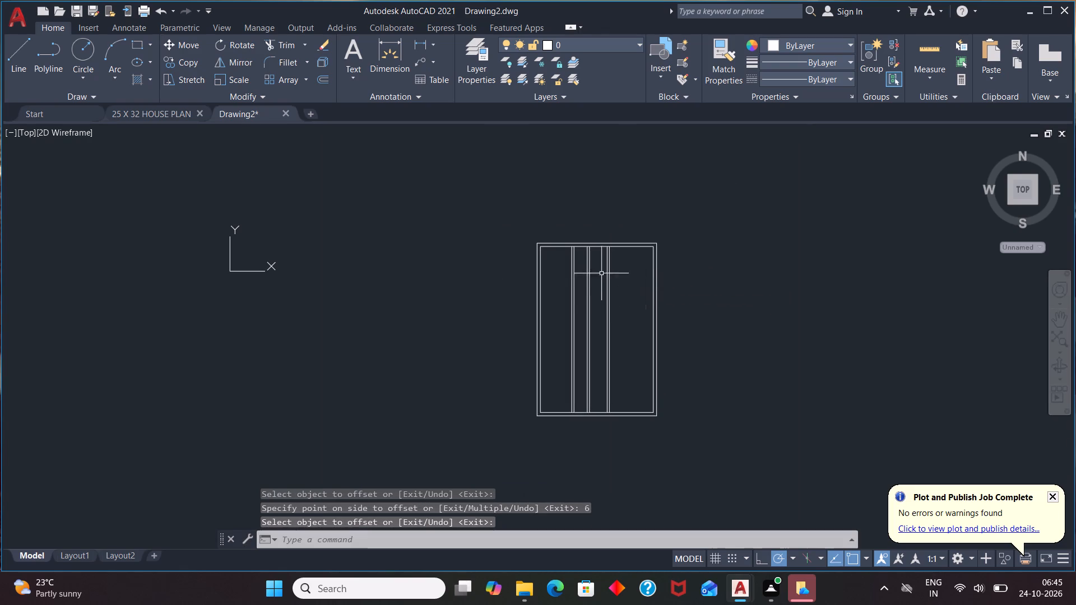
Break the top wall's inner line at the first partition's left line and at the third partition's right line.
scroll(590, 259, "up", 4)
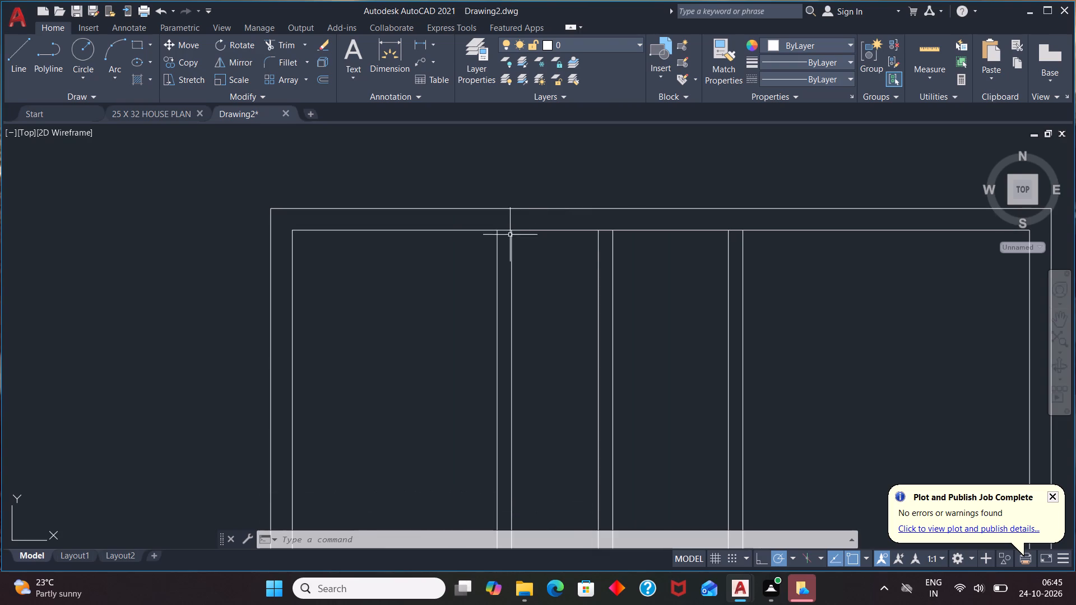
type("BR")
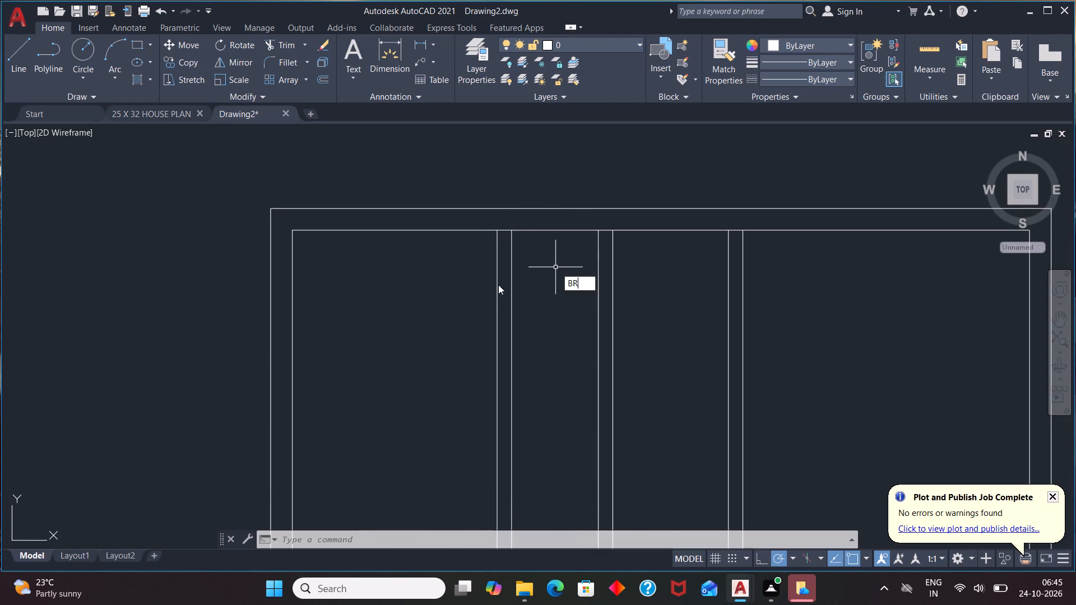
left_click(583, 312)
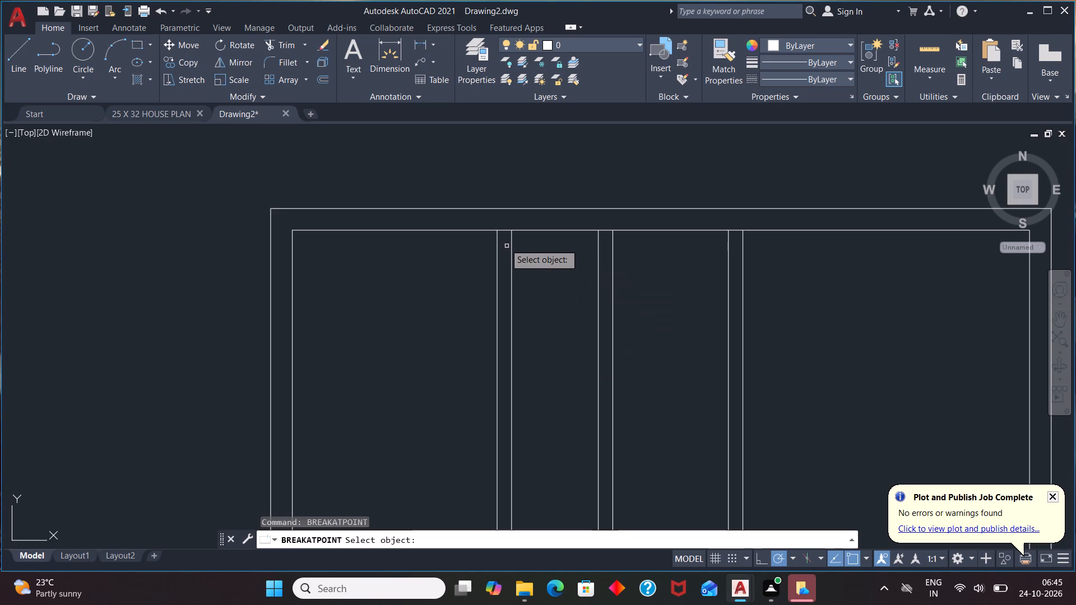
left_click(485, 232)
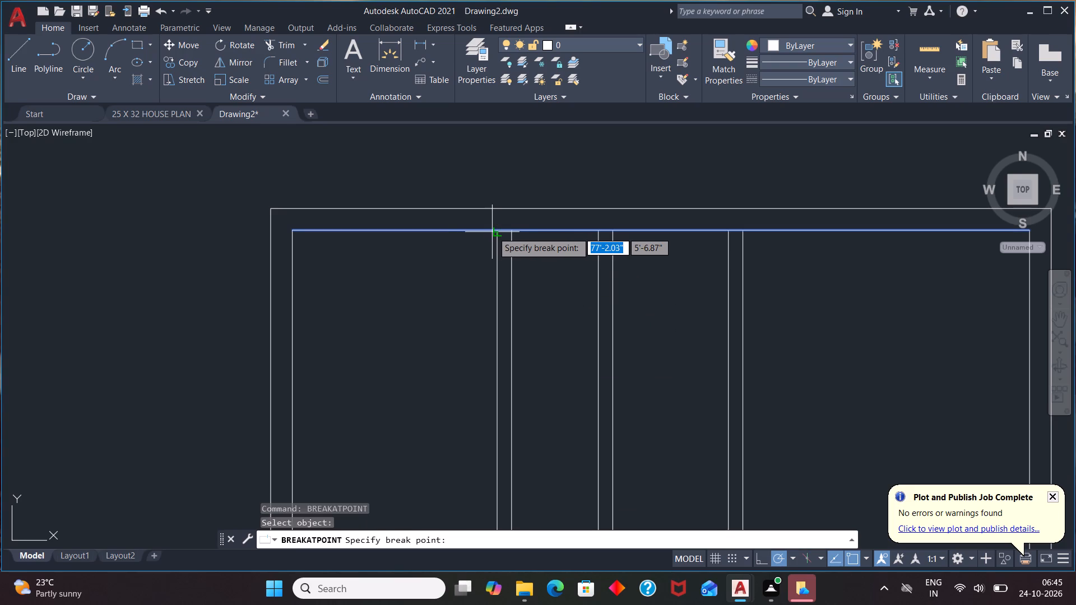
left_click(495, 231)
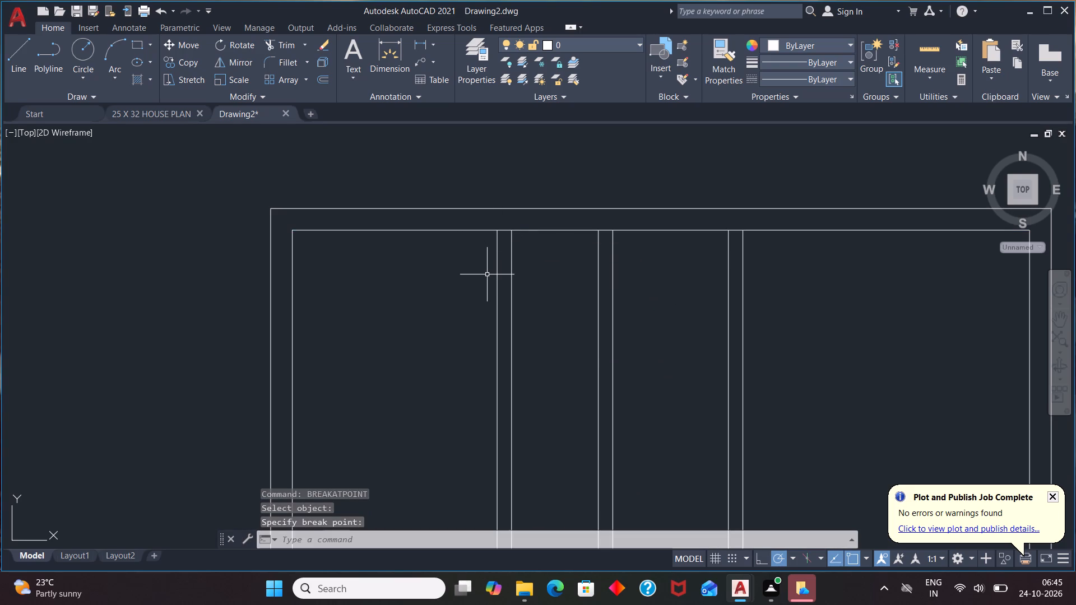
type("BR")
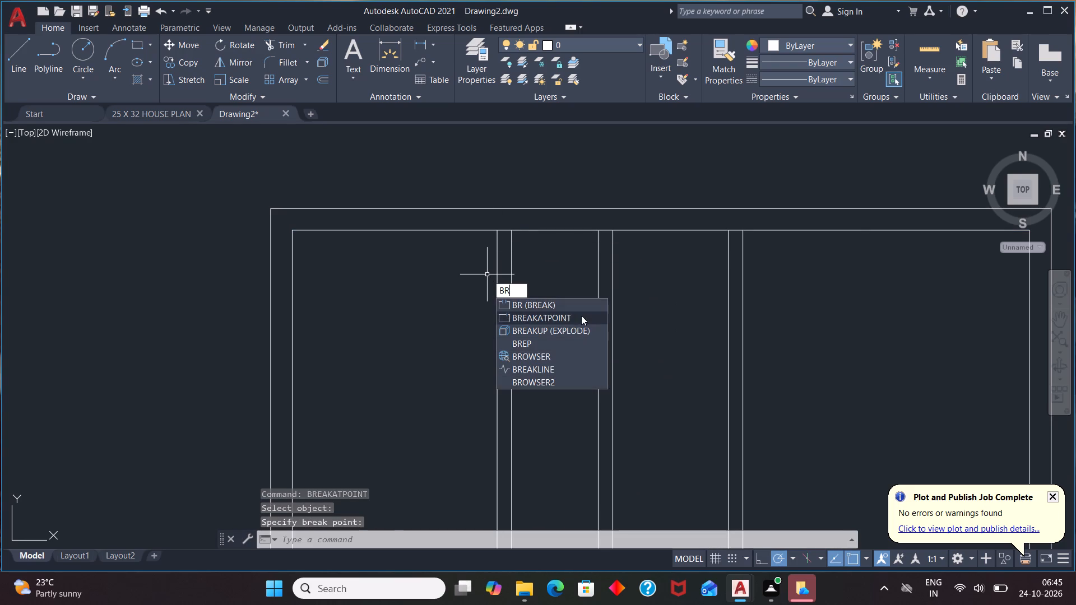
left_click(581, 315)
left_click(792, 229)
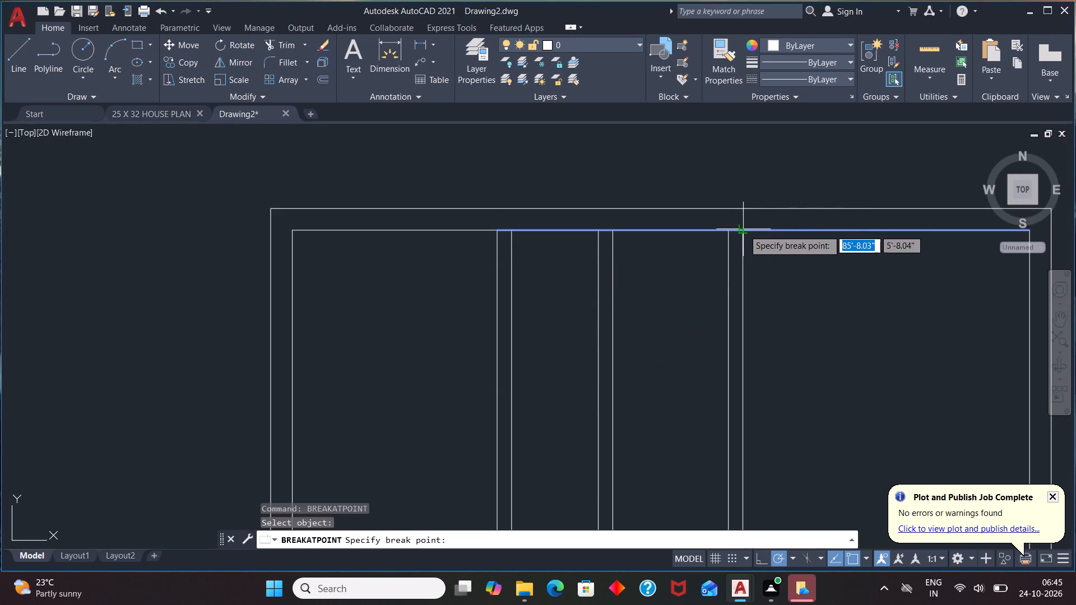
left_click(744, 230)
Offset the top wall's middle inner segment 7'6" downward, then offset that new line 6" down to form a horizontal partition.
key("o")
key("Return")
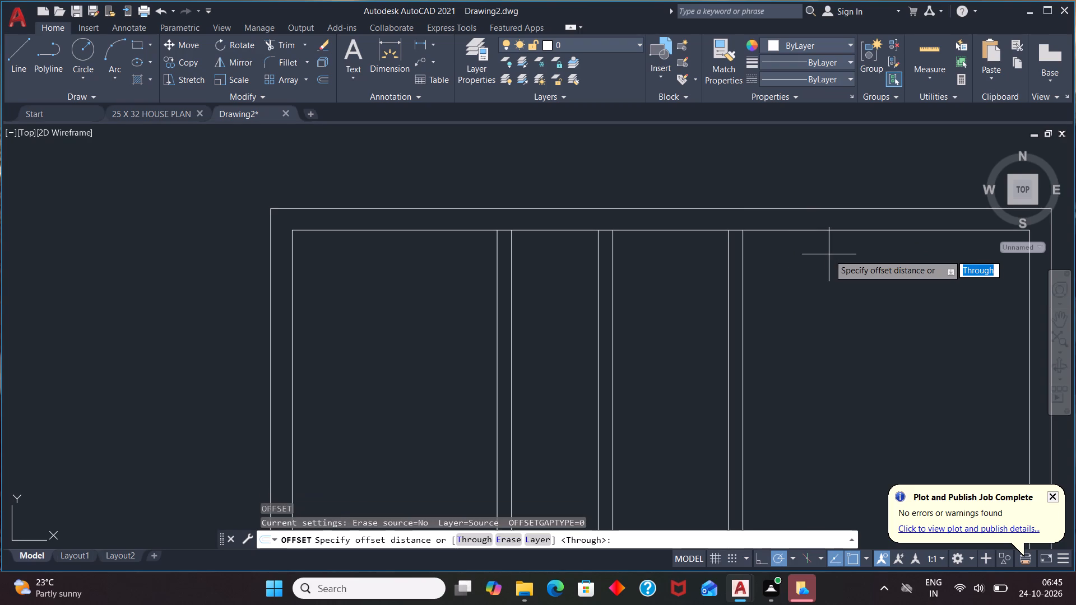
type("7'6\"")
key("Return")
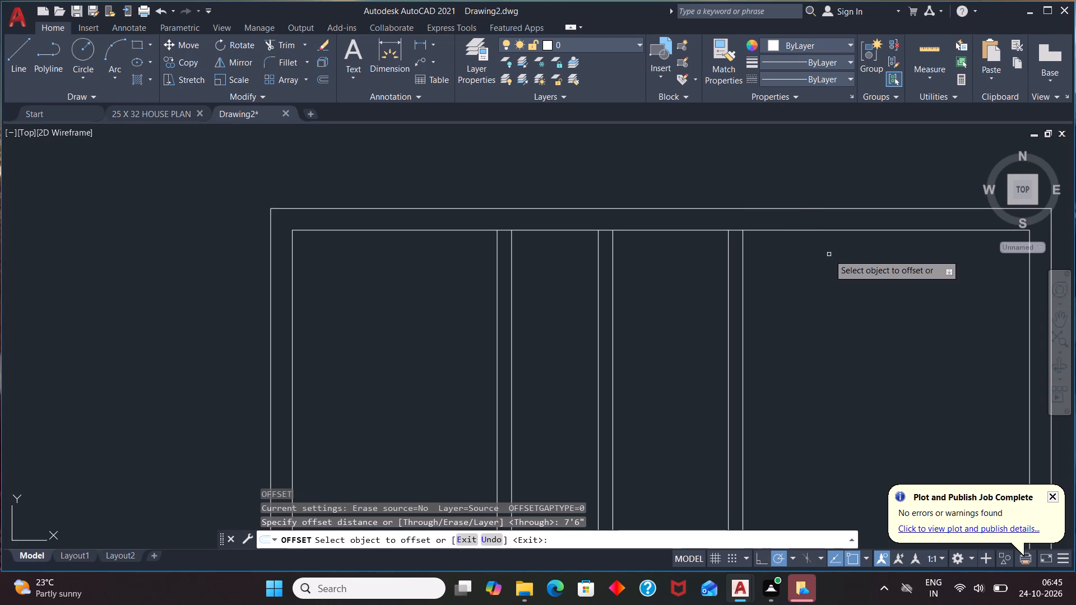
left_click(702, 231)
left_click(684, 341)
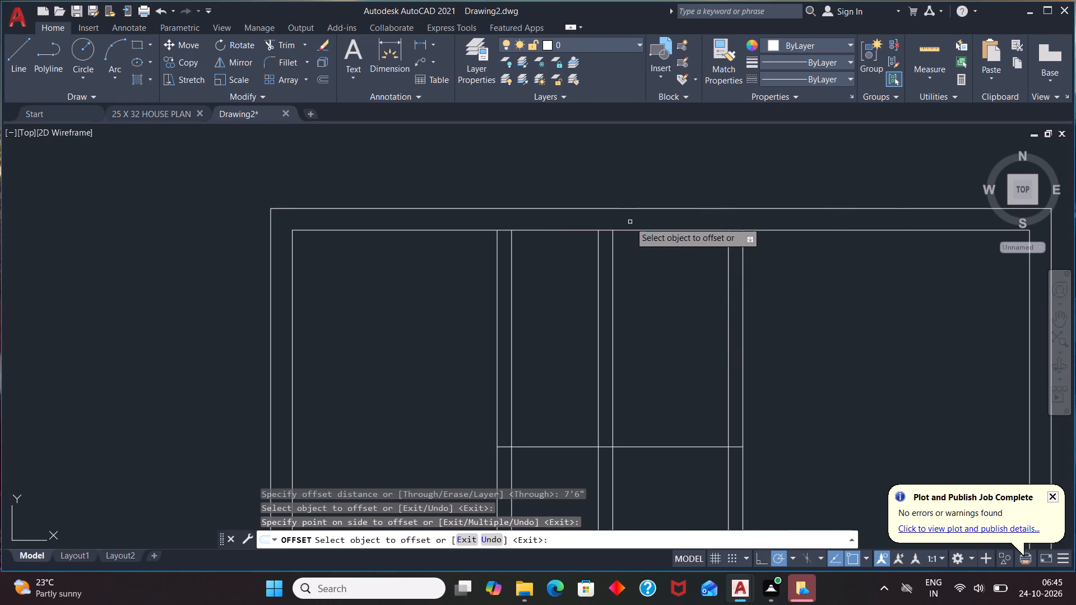
scroll(628, 226, "down", 1)
scroll(647, 374, "up", 2)
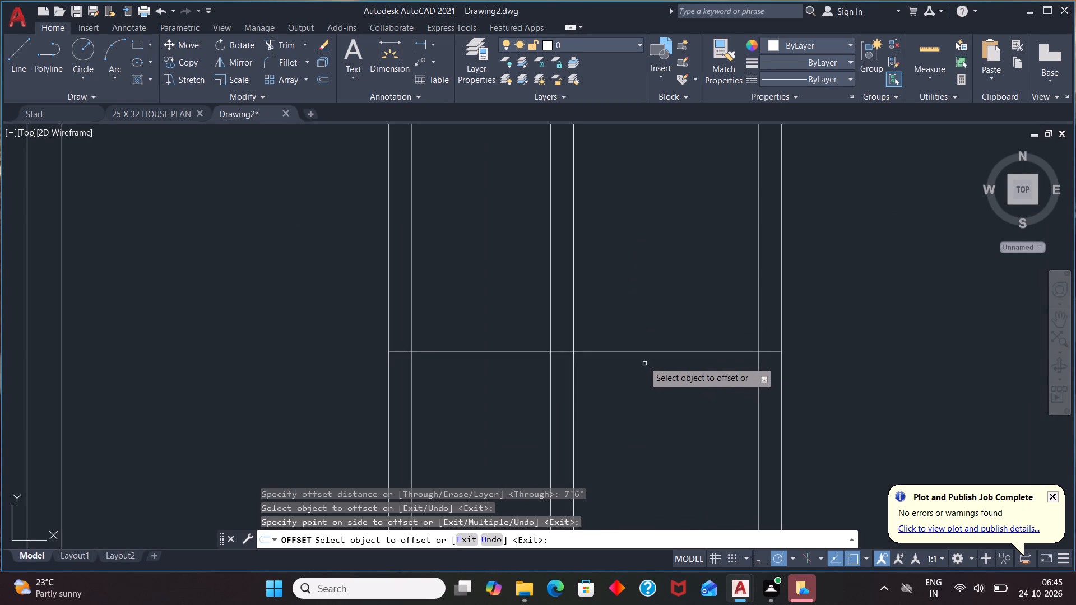
left_click(645, 352)
key("6")
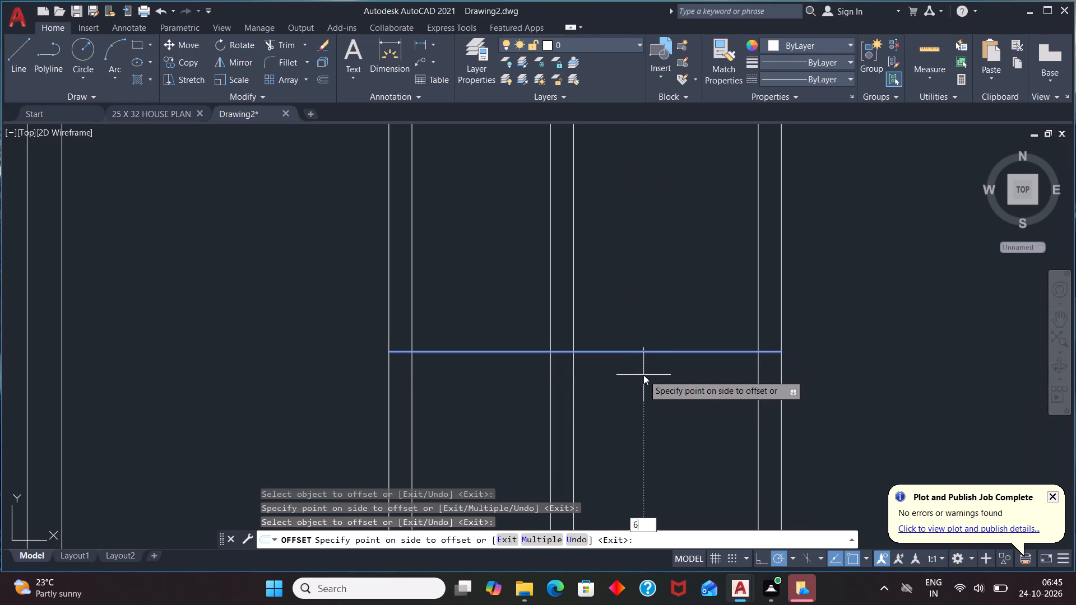
key("Return")
scroll(590, 328, "down", 2)
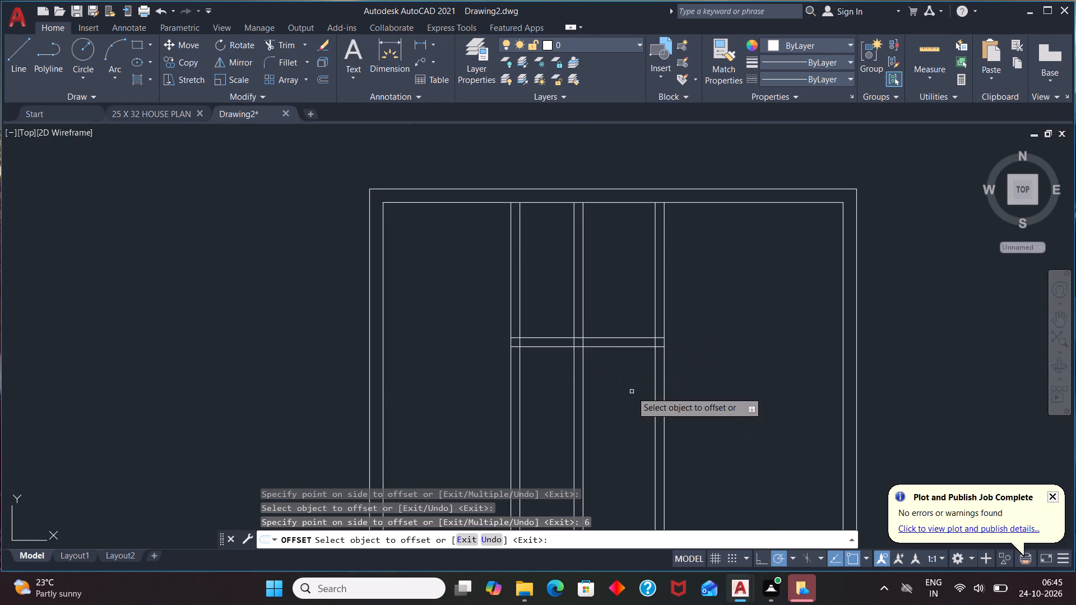
key("space")
Trim the vertical partition lines crossing the horizontal partition, and its upper line's ends inside the first and third partitions.
type("TR")
key("Return")
key("Return")
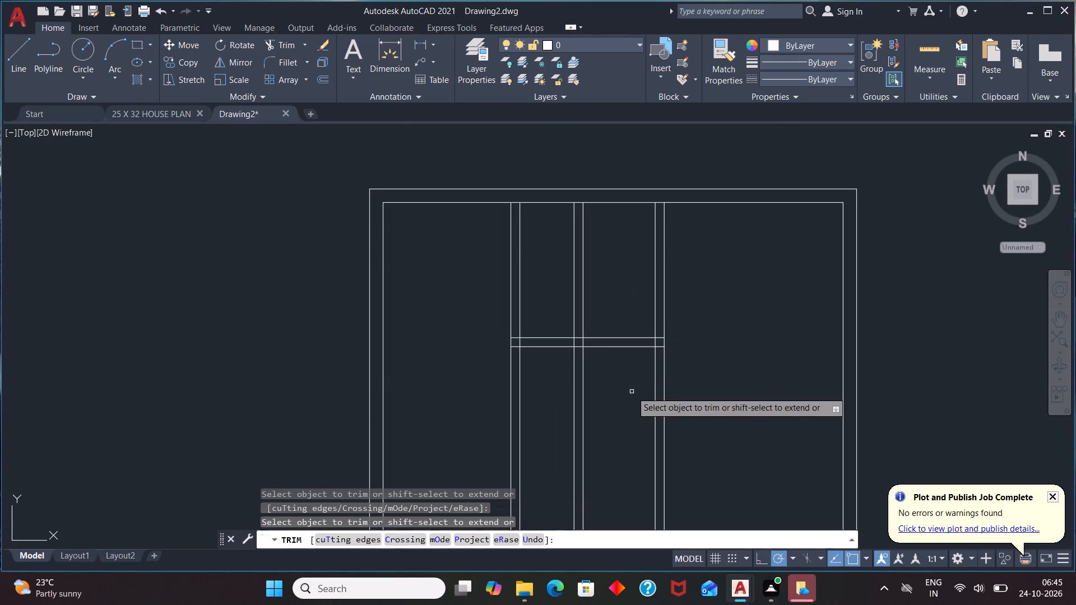
scroll(522, 337, "up", 2)
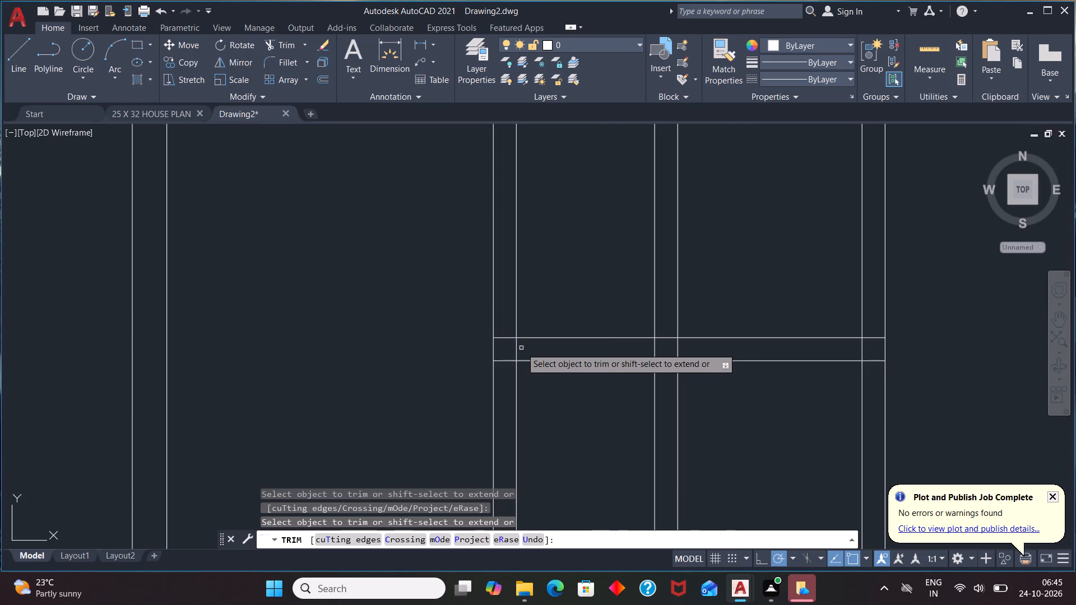
left_click(516, 350)
left_click_drag(691, 350, 616, 350)
left_click(616, 350)
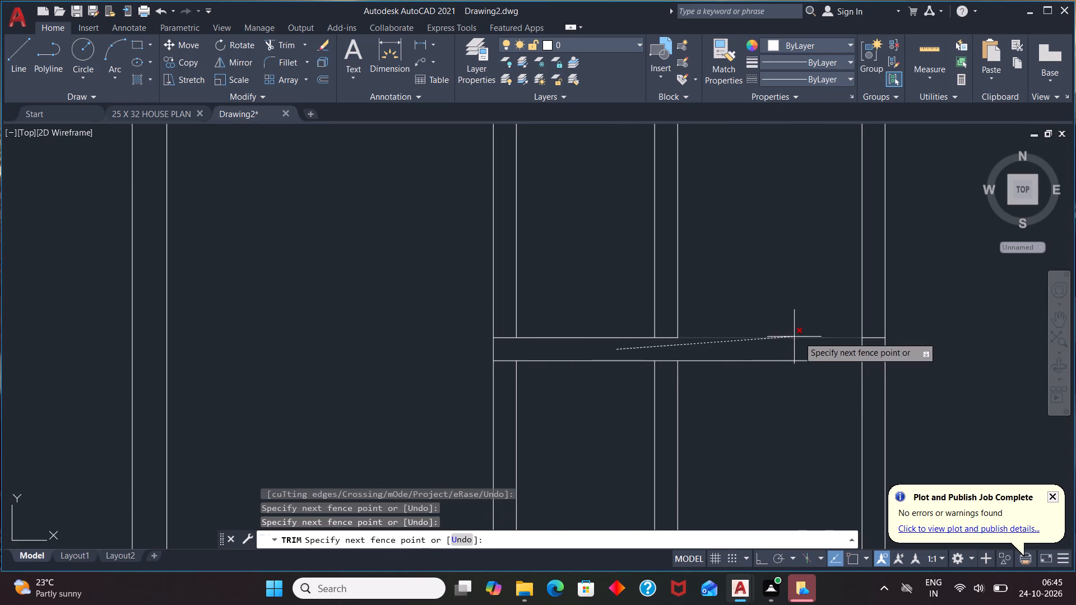
left_click(866, 346)
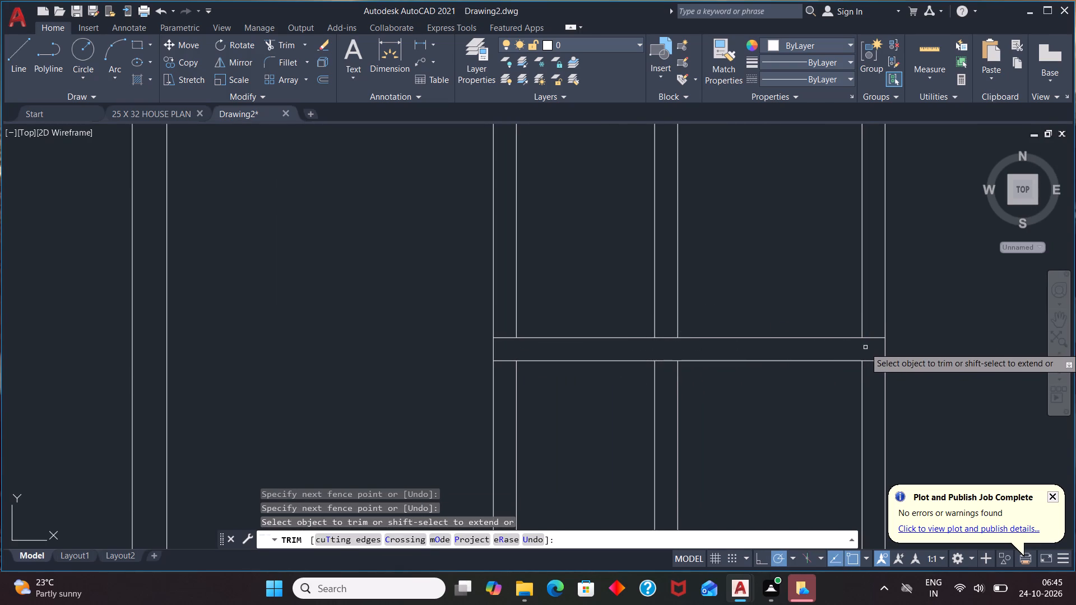
left_click(875, 338)
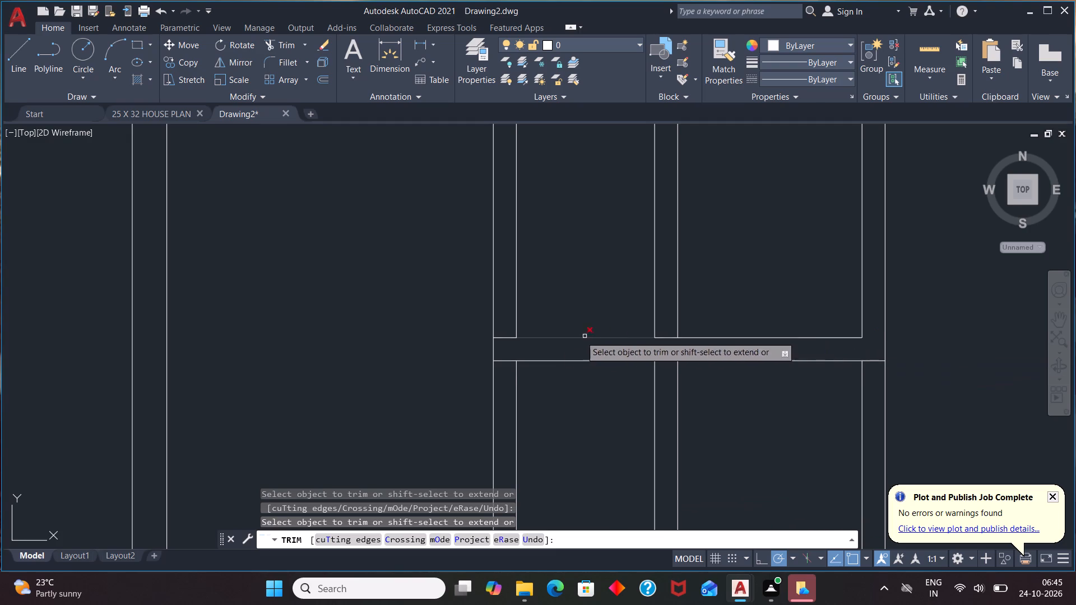
left_click(507, 337)
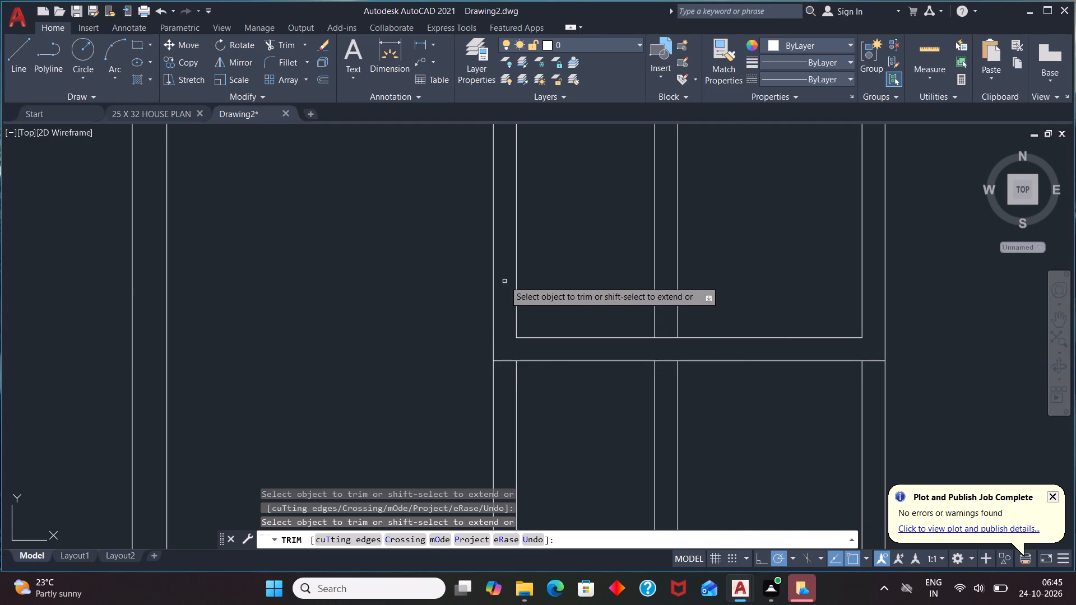
scroll(505, 284, "down", 1)
scroll(588, 297, "down", 1)
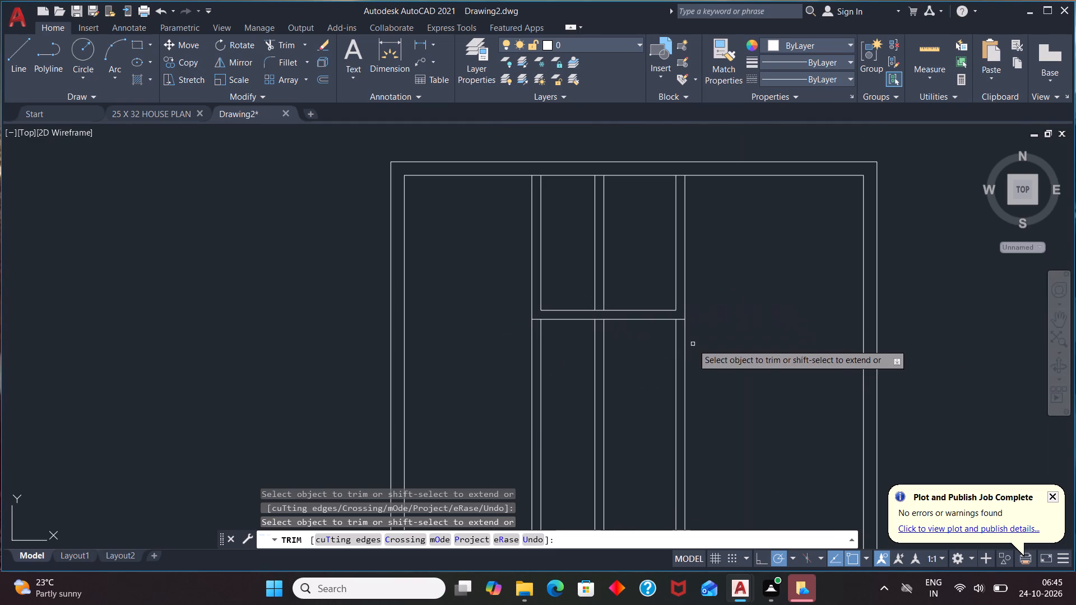
scroll(627, 271, "down", 1)
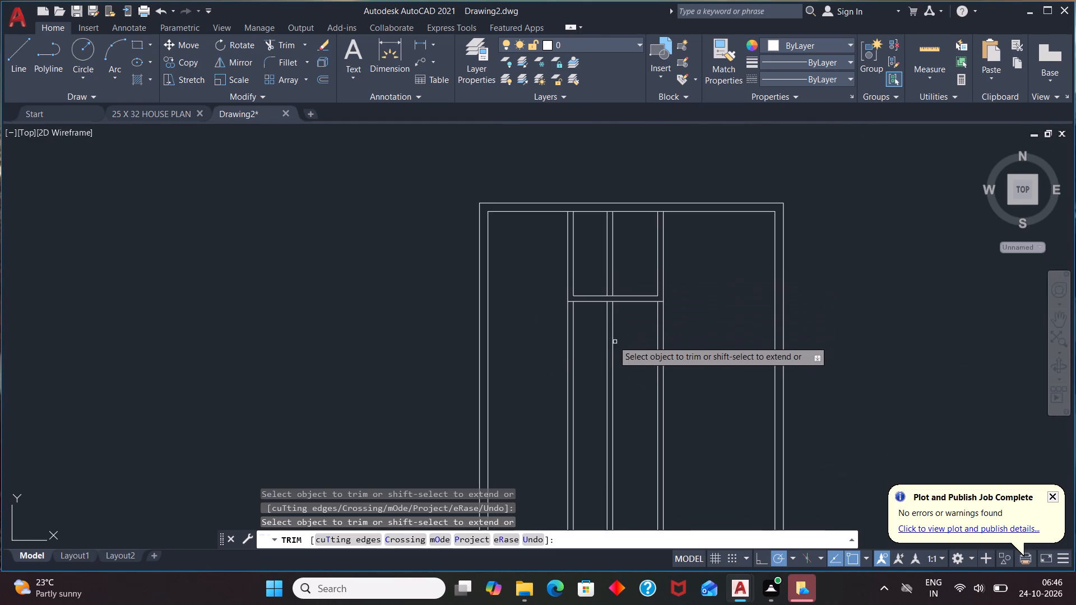
scroll(599, 331, "down", 1)
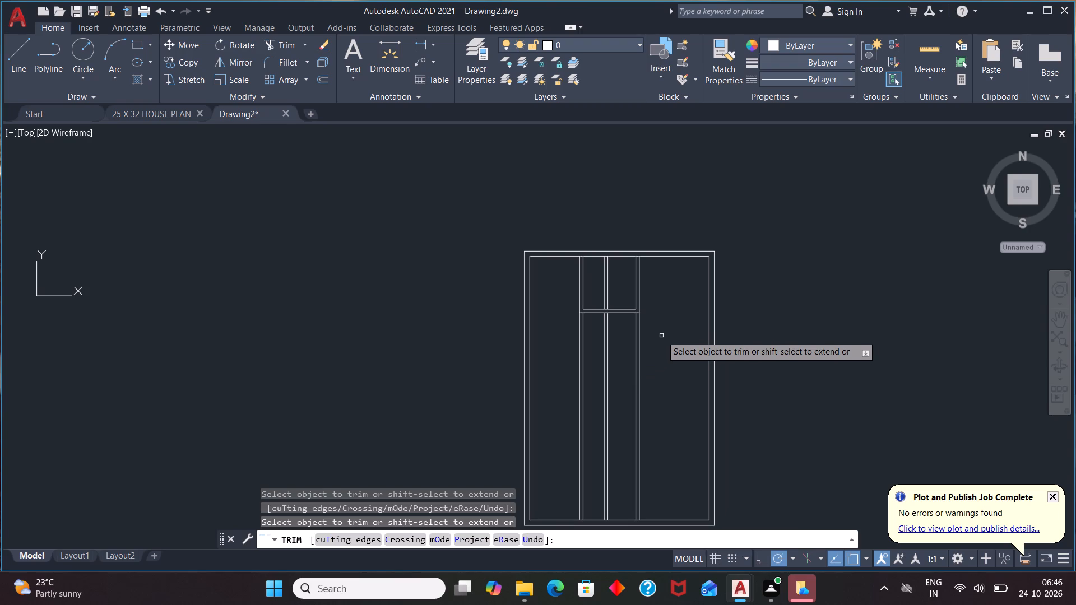
key("Escape")
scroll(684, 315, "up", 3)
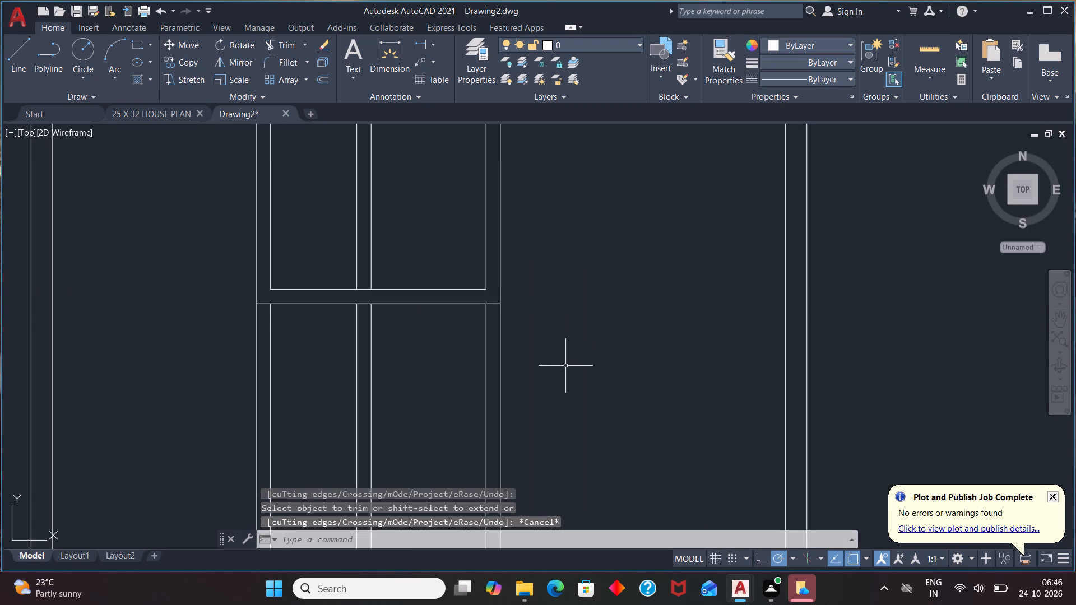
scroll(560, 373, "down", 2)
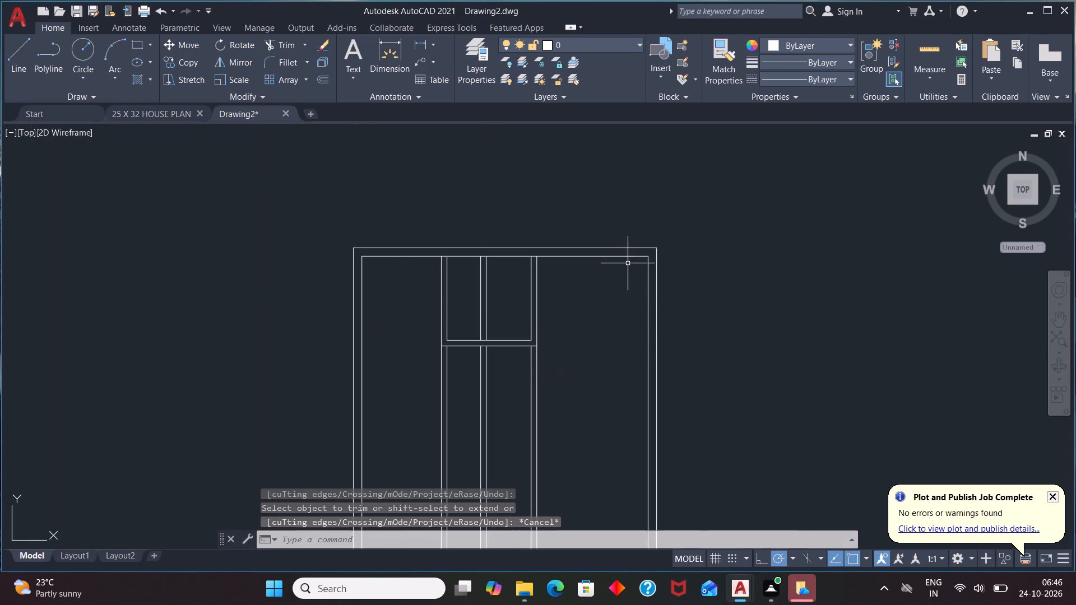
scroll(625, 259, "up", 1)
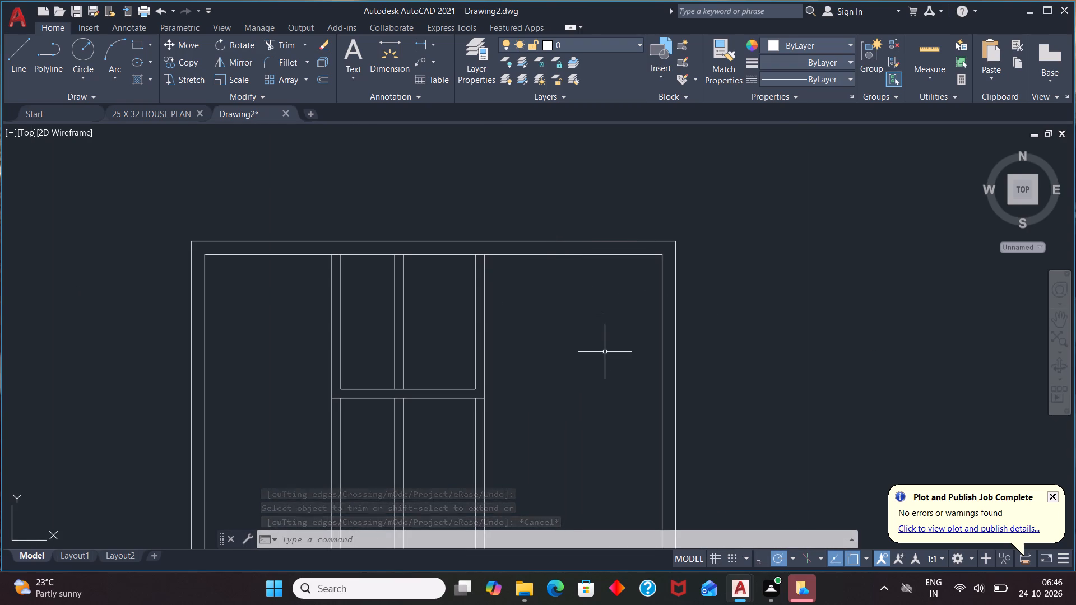
Offset the top wall's inner segment east of the third partition 11' downward, then offset the new line 6" down to form a horizontal partition.
key("o")
key("Return")
type("11'")
key("Return")
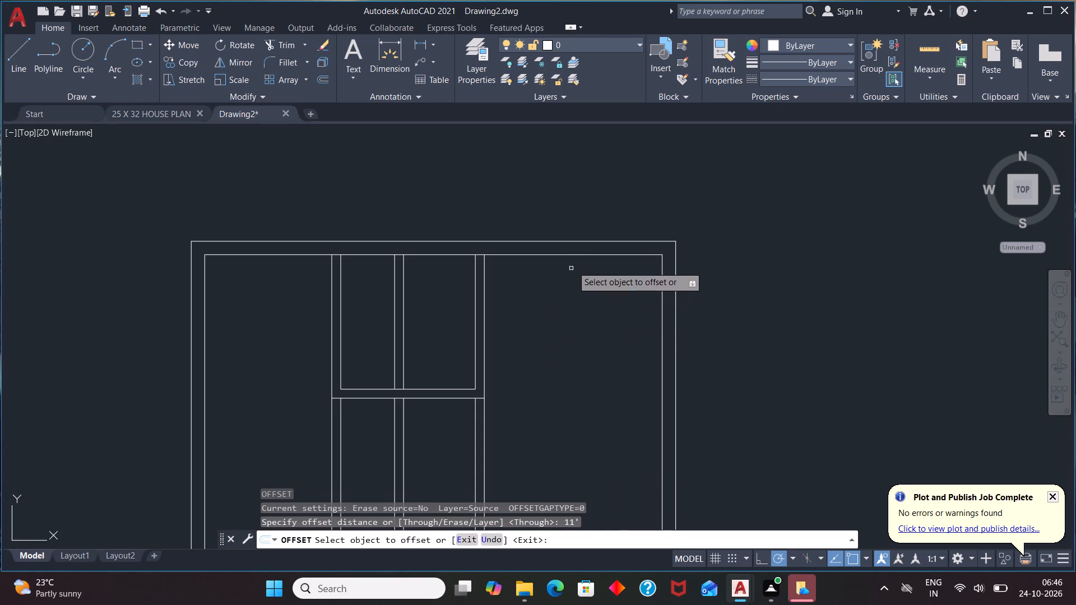
left_click_drag(577, 254, 579, 278)
left_click(585, 409)
scroll(567, 281, "down", 1)
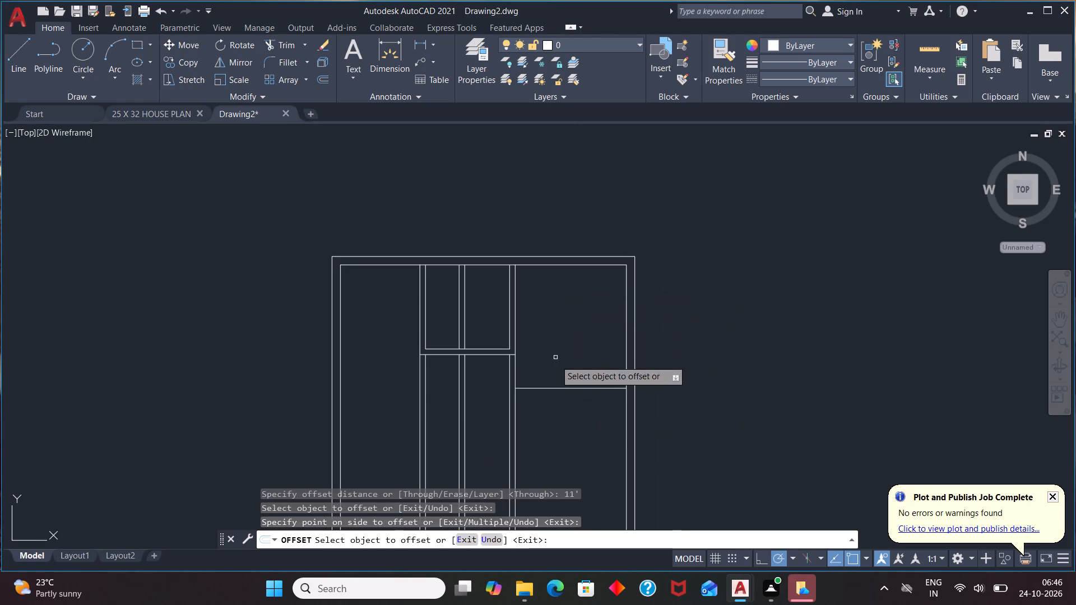
left_click(562, 387)
key("6")
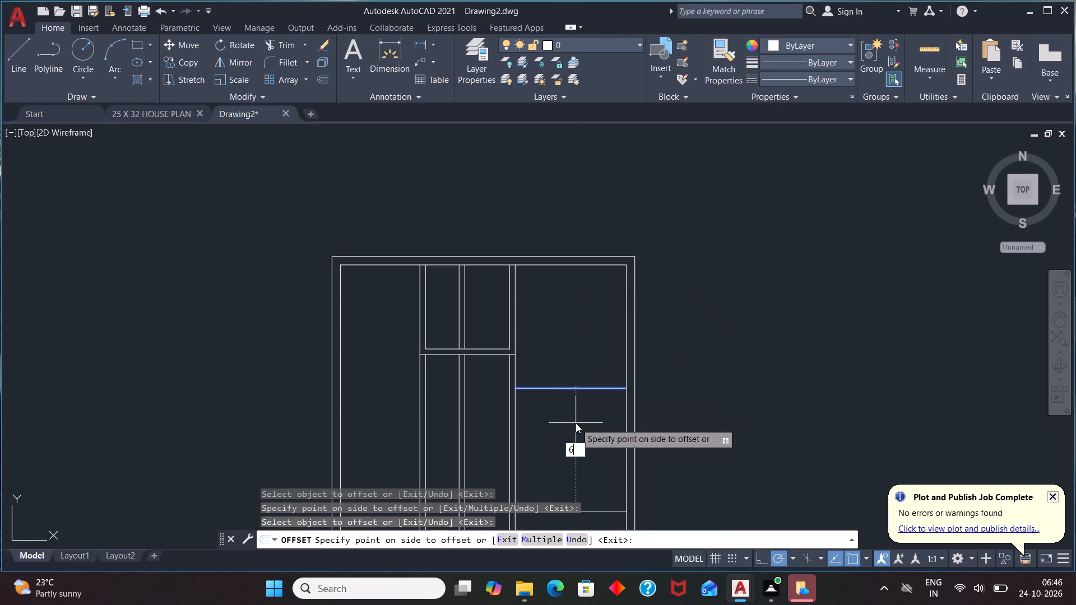
key("Return")
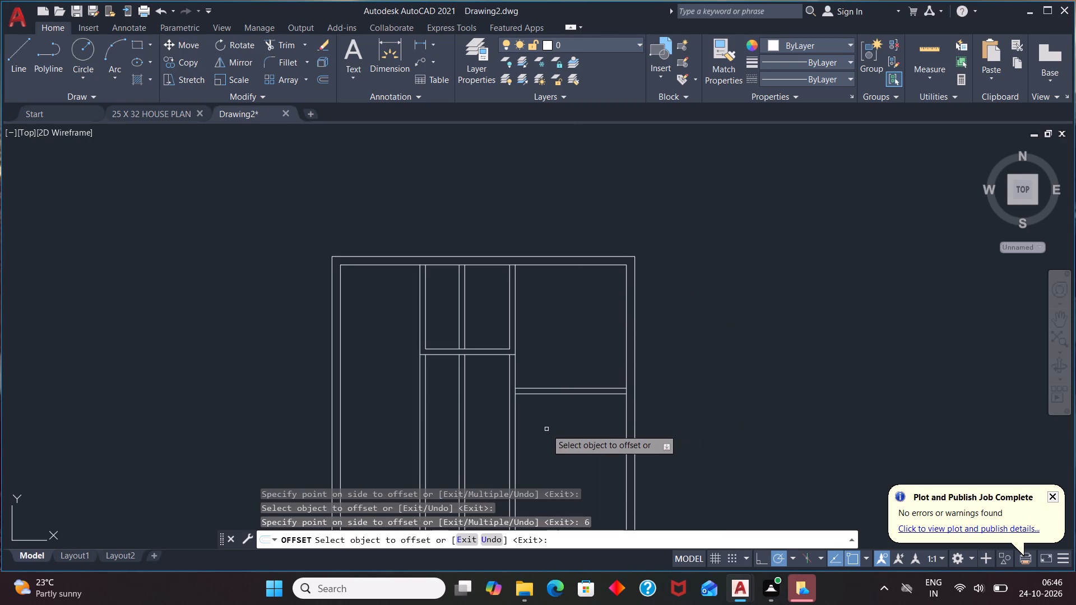
scroll(601, 305, "down", 1)
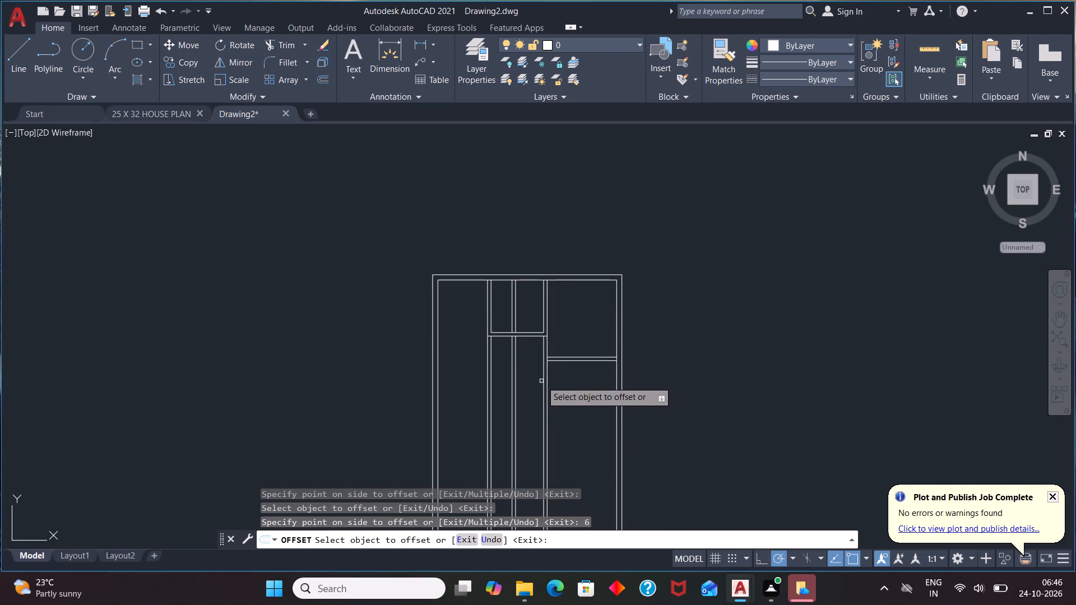
scroll(539, 381, "up", 1)
scroll(522, 336, "up", 1)
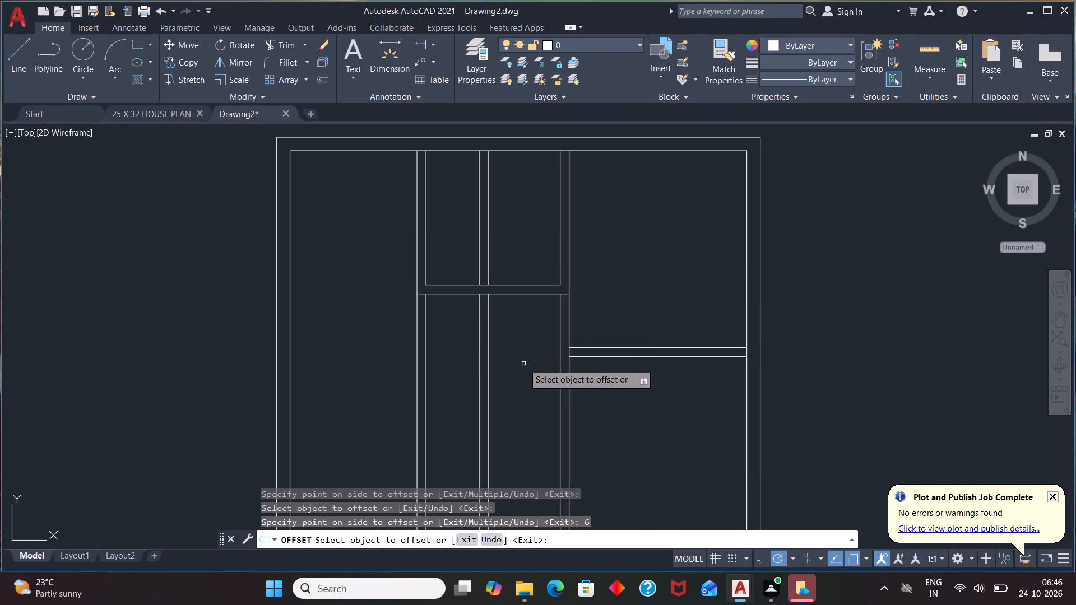
key("Escape")
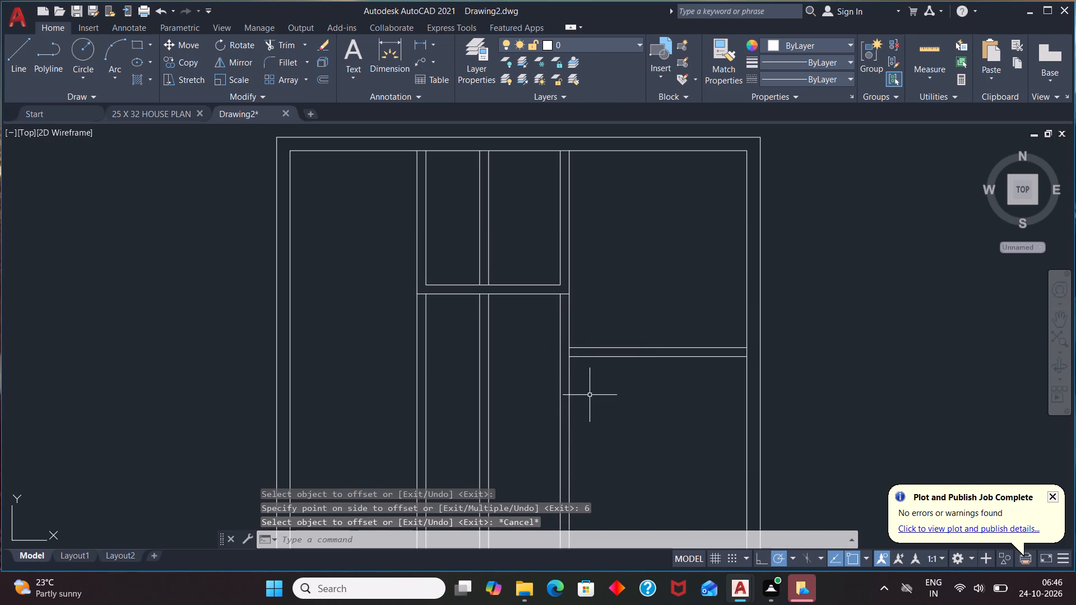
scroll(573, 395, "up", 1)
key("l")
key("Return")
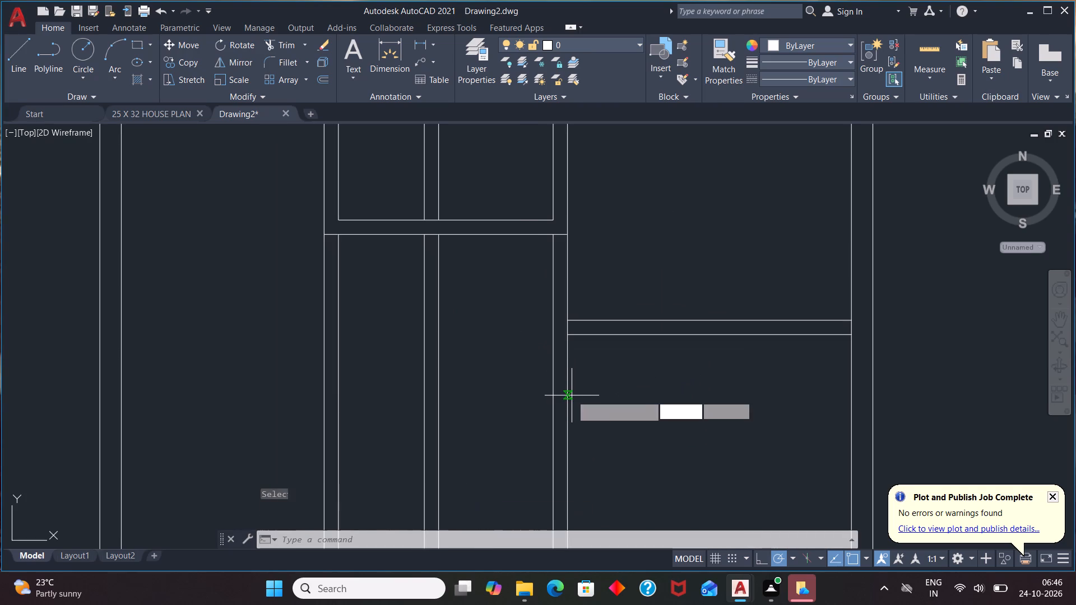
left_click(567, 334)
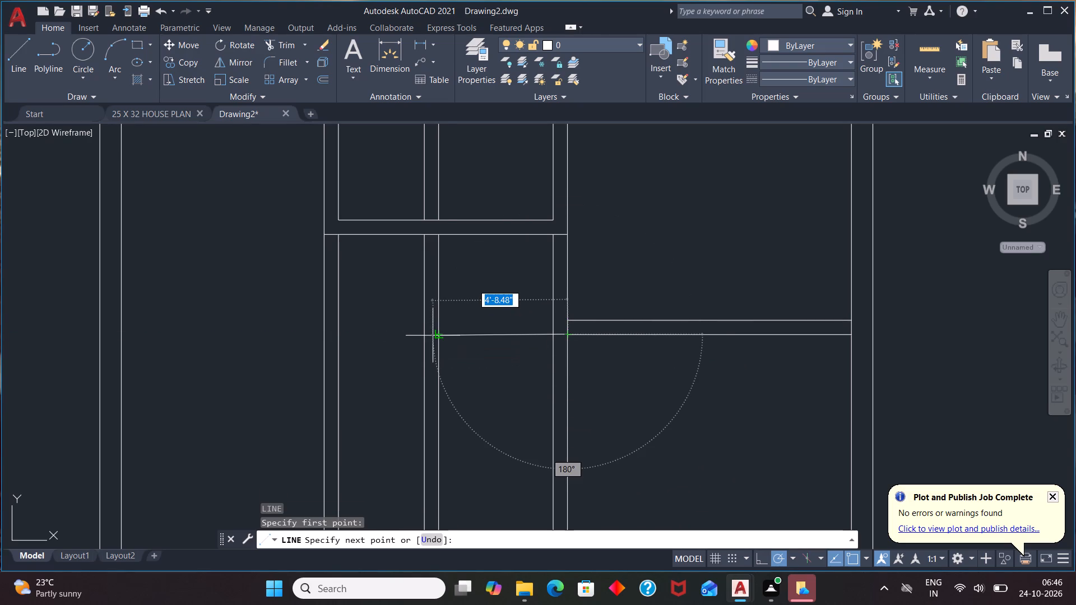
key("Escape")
Extend both lines of the new horizontal partition leftward to the second vertical partition's right line.
key("e")
key("x")
key("Return")
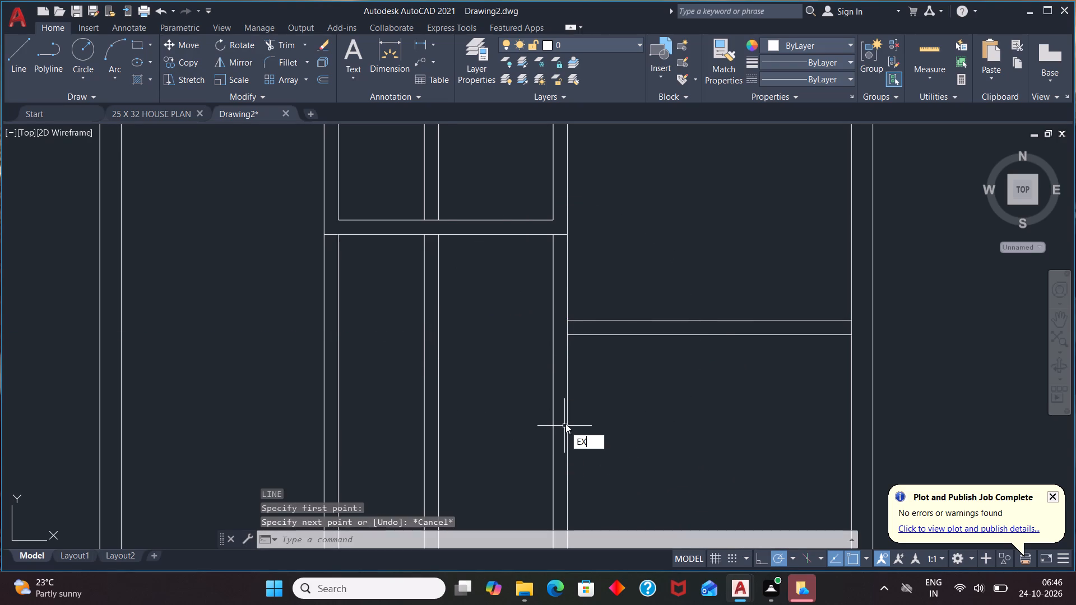
left_click(438, 315)
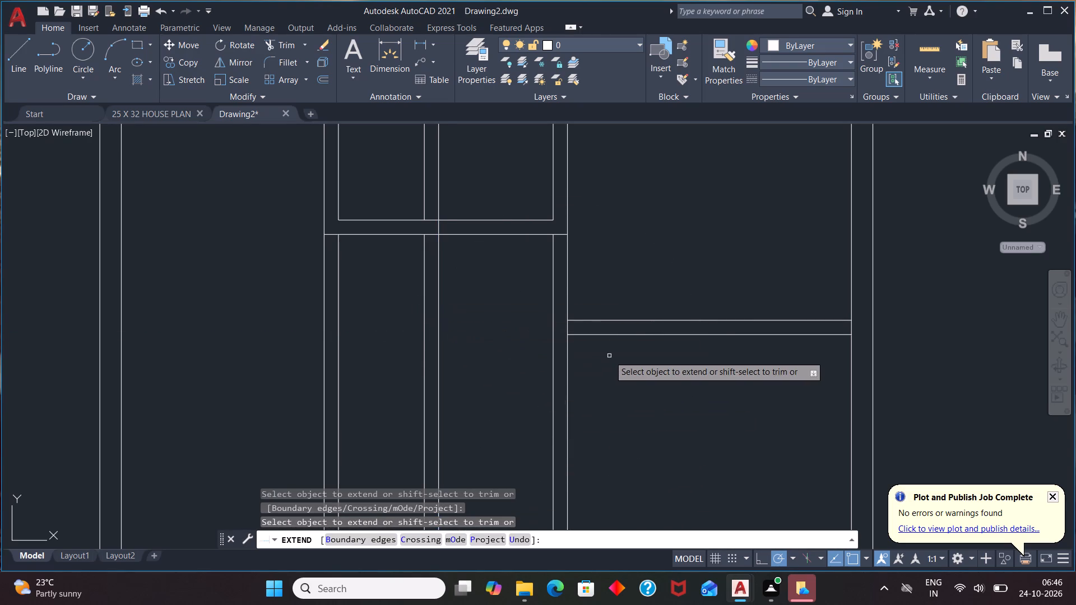
left_click(615, 320)
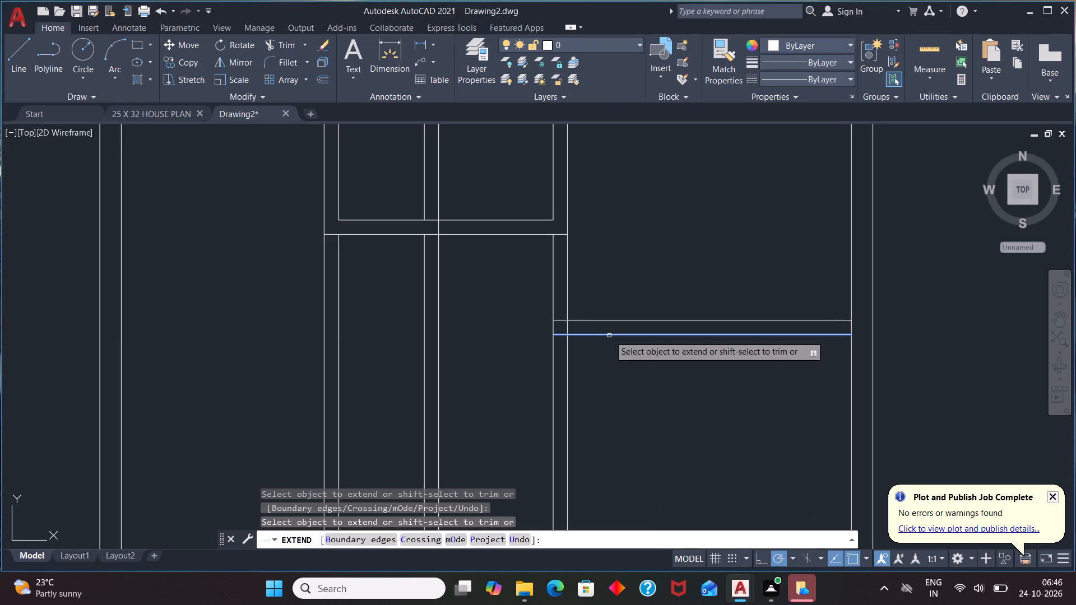
left_click(610, 336)
key("Return")
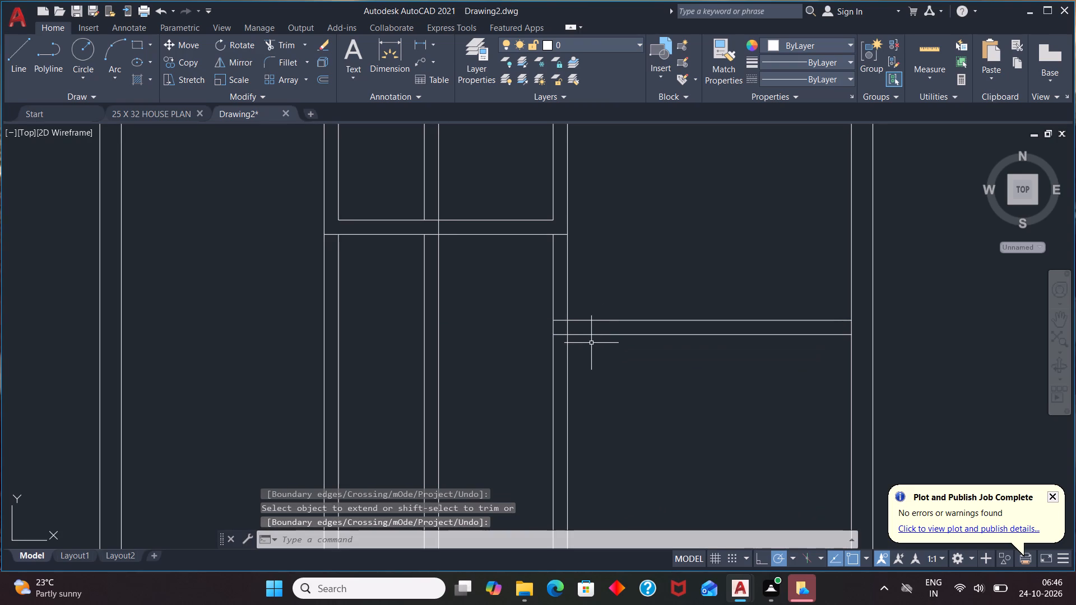
type("EX")
key("Return")
key("Return")
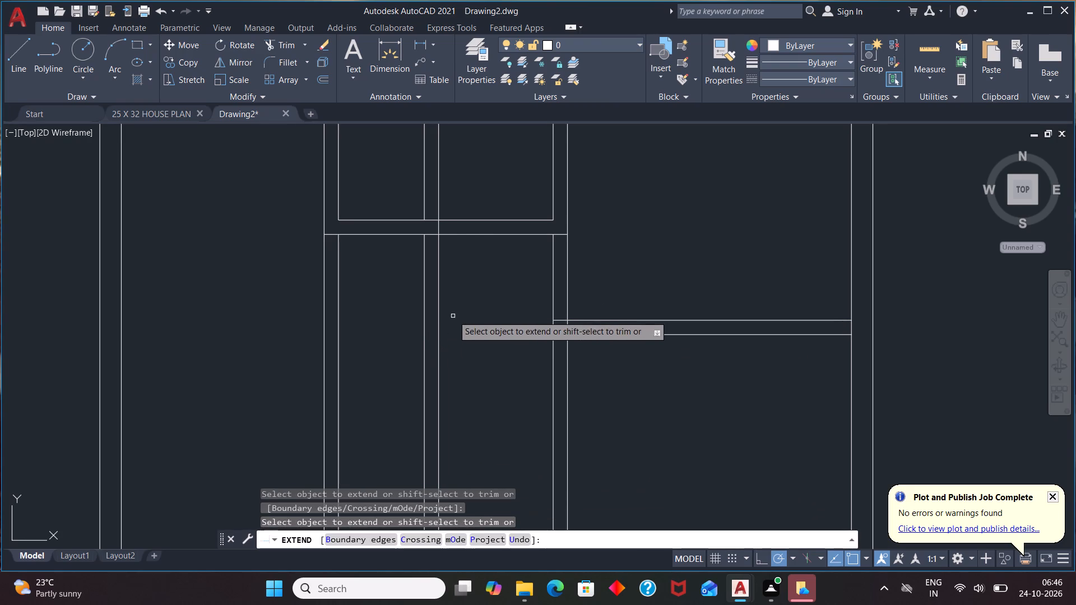
left_click(439, 325)
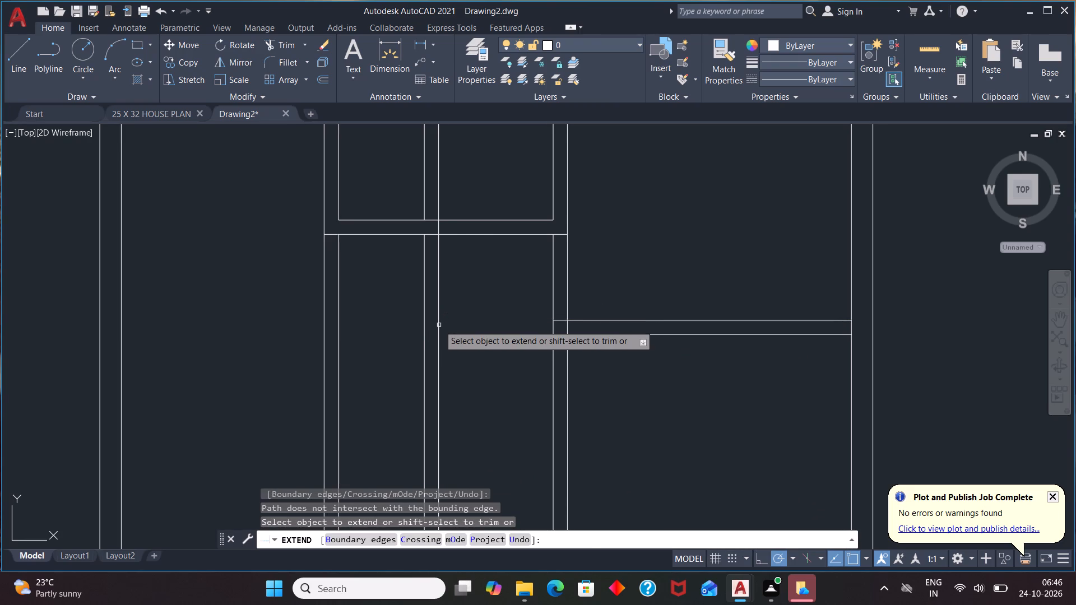
left_click(439, 325)
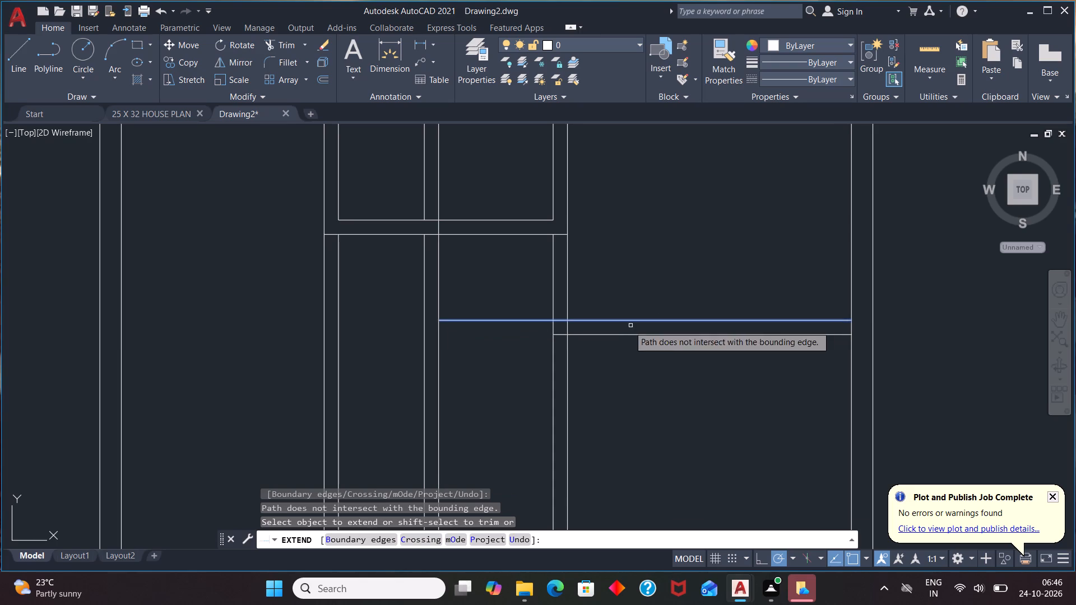
left_click(630, 321)
left_click(626, 337)
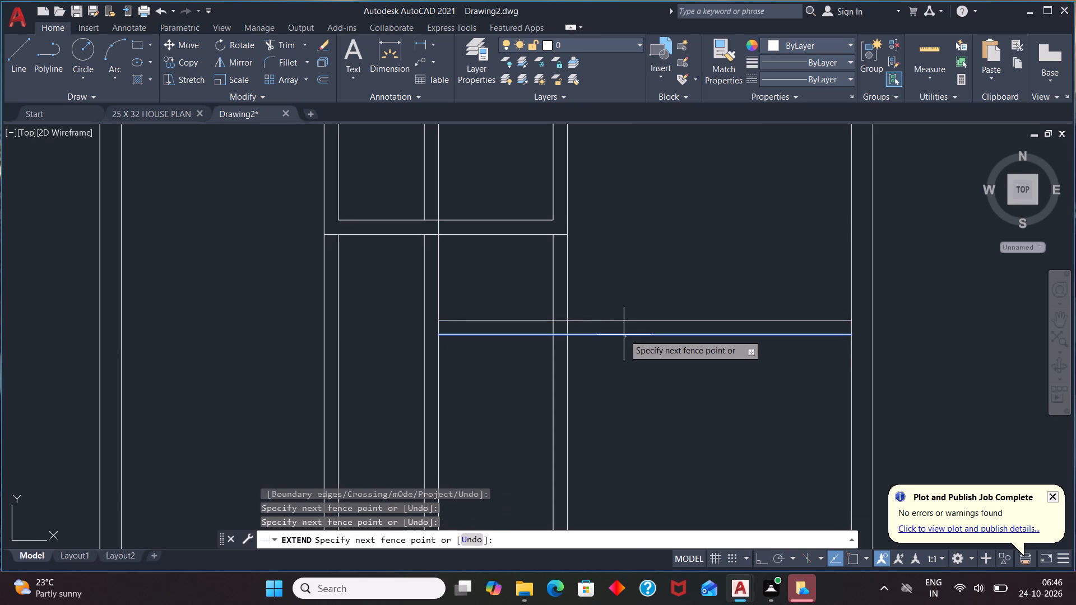
left_click(621, 333)
key("Escape")
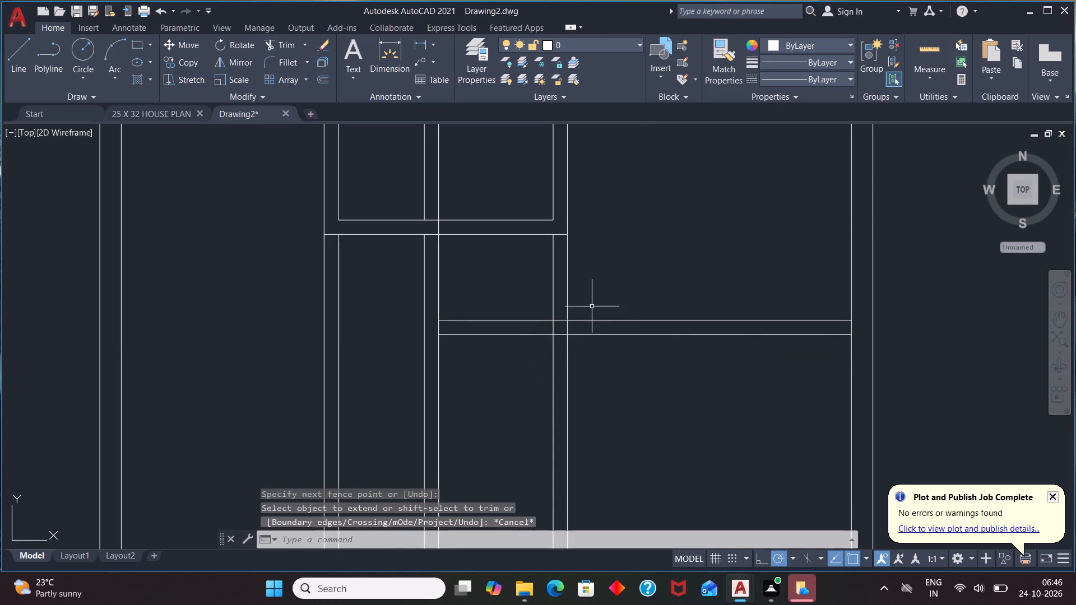
Remove both lines of the first vertical partition below the upper horizontal partition.
scroll(592, 306, "down", 1)
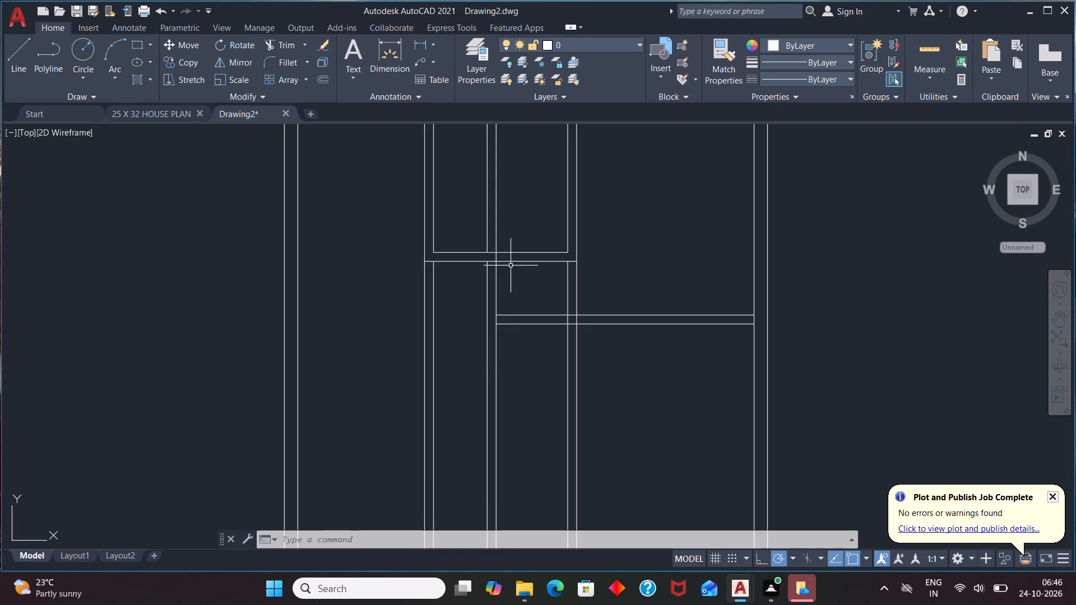
scroll(511, 266, "down", 3)
scroll(508, 288, "up", 4)
left_click(398, 238)
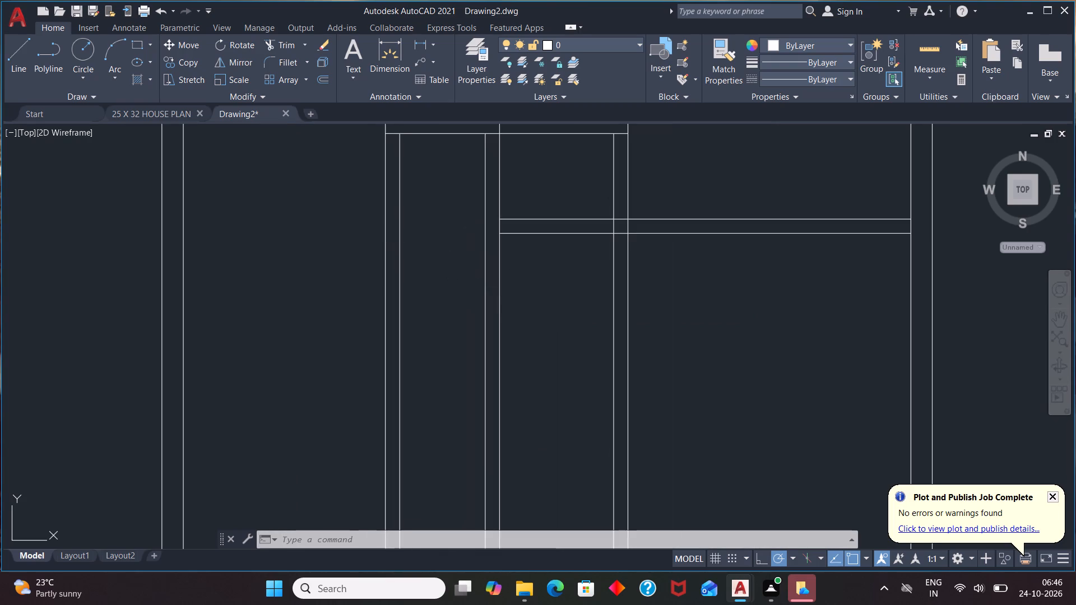
key("Delete")
type("TR")
key("Return")
key("Return")
left_click_drag(416, 252, 329, 317)
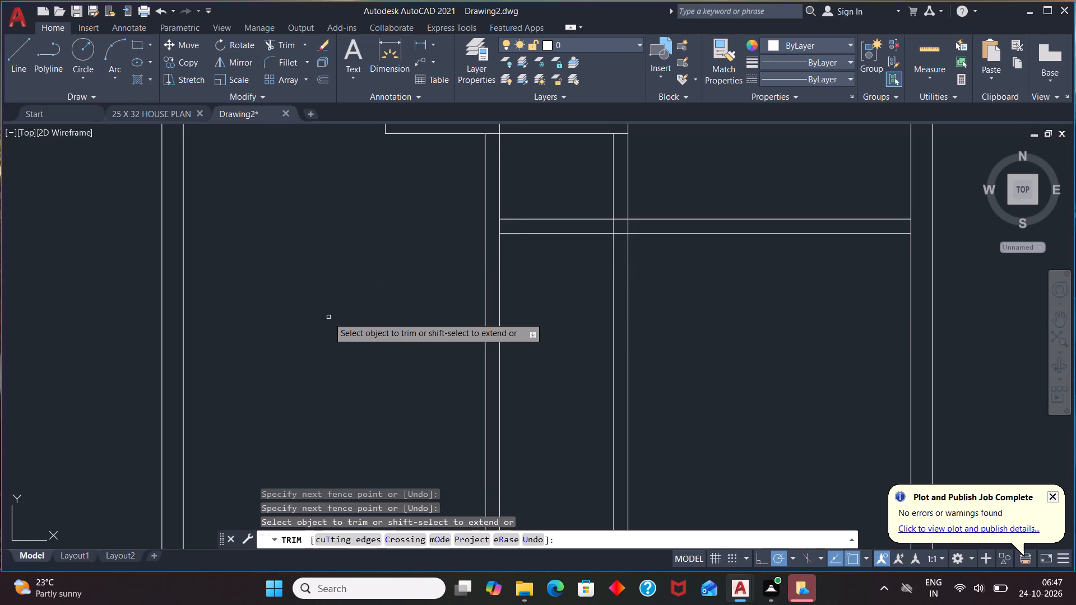
left_click(328, 317)
key("Escape")
Trim away both lines of the third vertical partition between the two horizontal partitions.
scroll(387, 341, "down", 1)
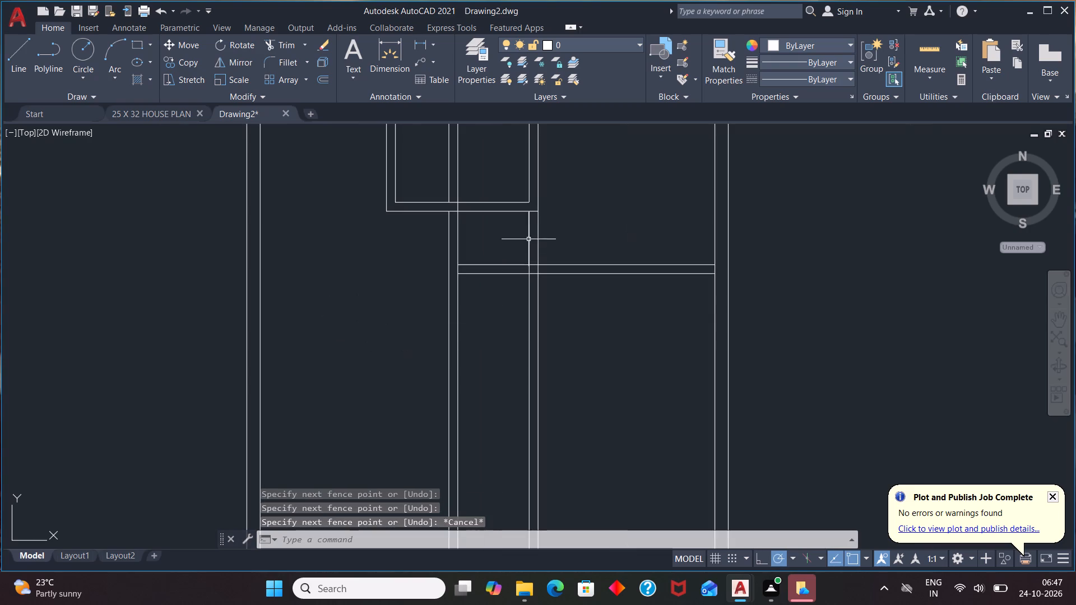
scroll(528, 235, "up", 2)
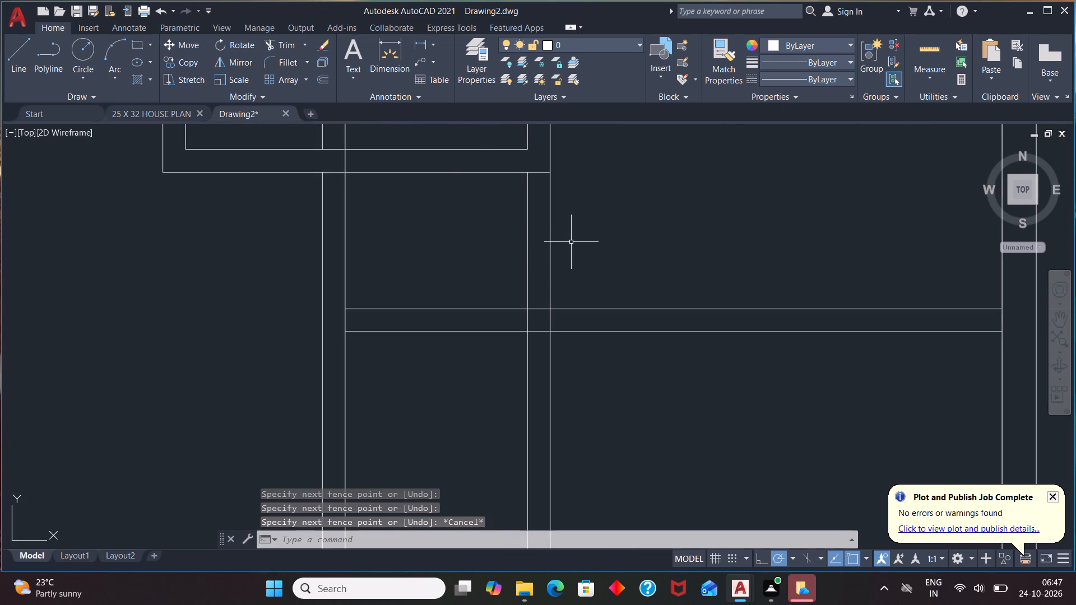
type("TR")
key("Return")
key("Return")
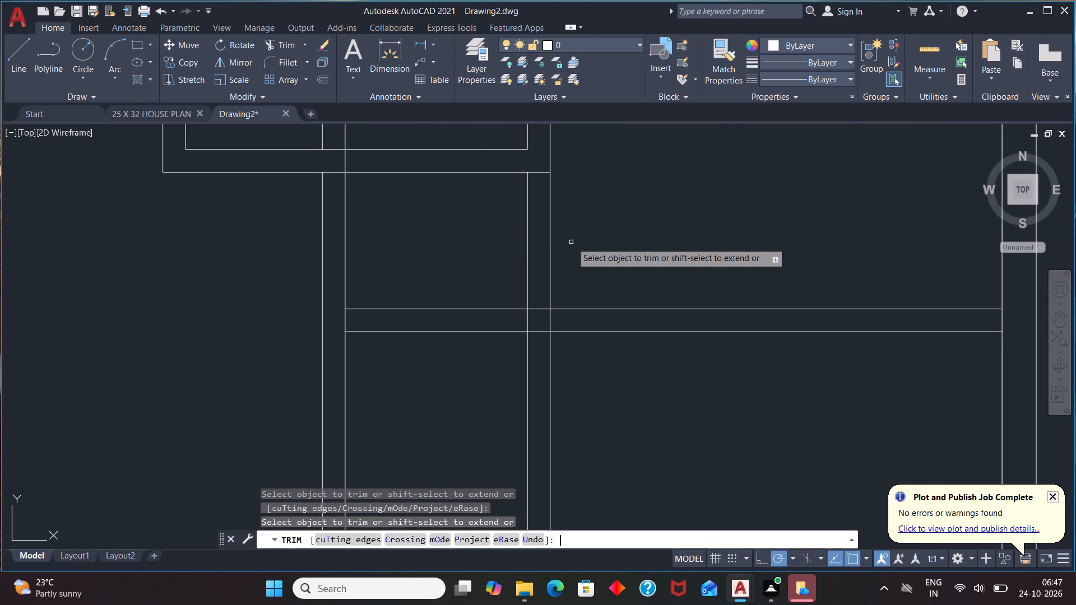
left_click_drag(574, 241, 471, 269)
left_click(471, 269)
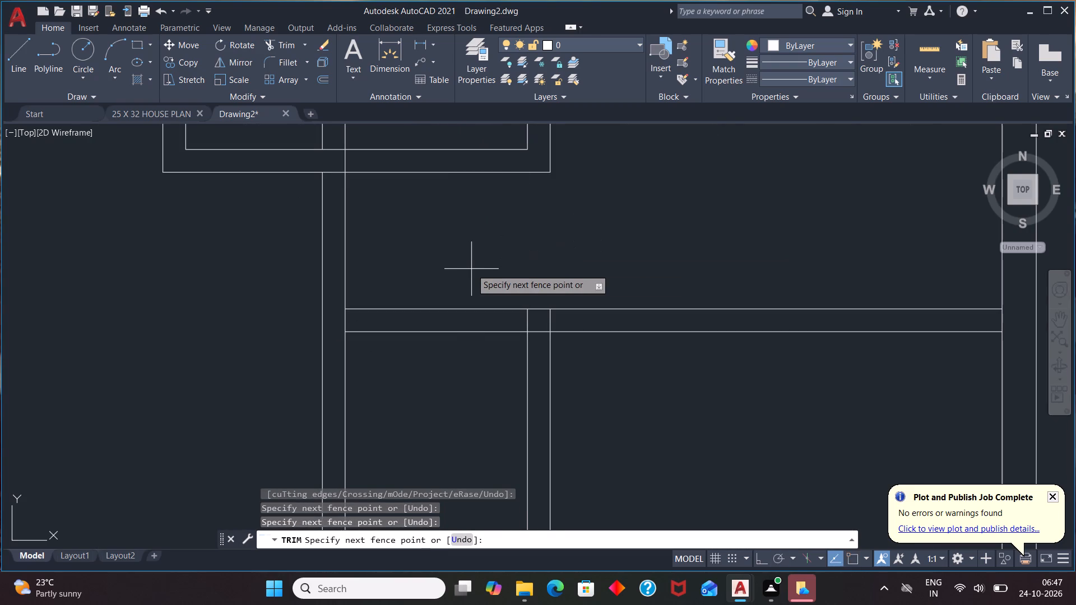
left_click(471, 269)
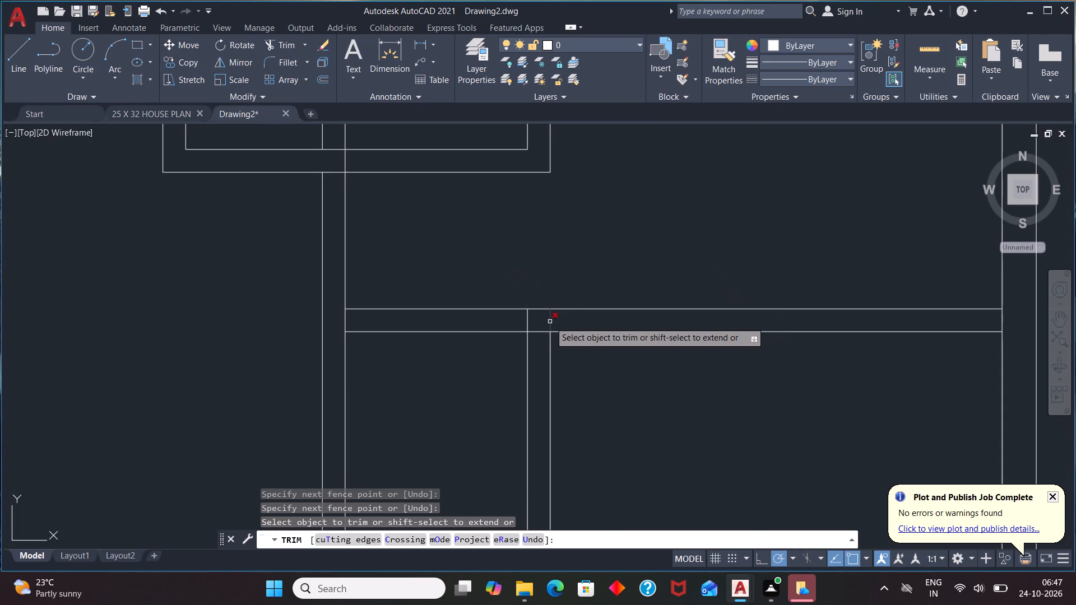
Trim the lower horizontal partition's bottom line inside the third partition, and the second and third partitions' right lines within the horizontal partition's thickness.
left_click(539, 335)
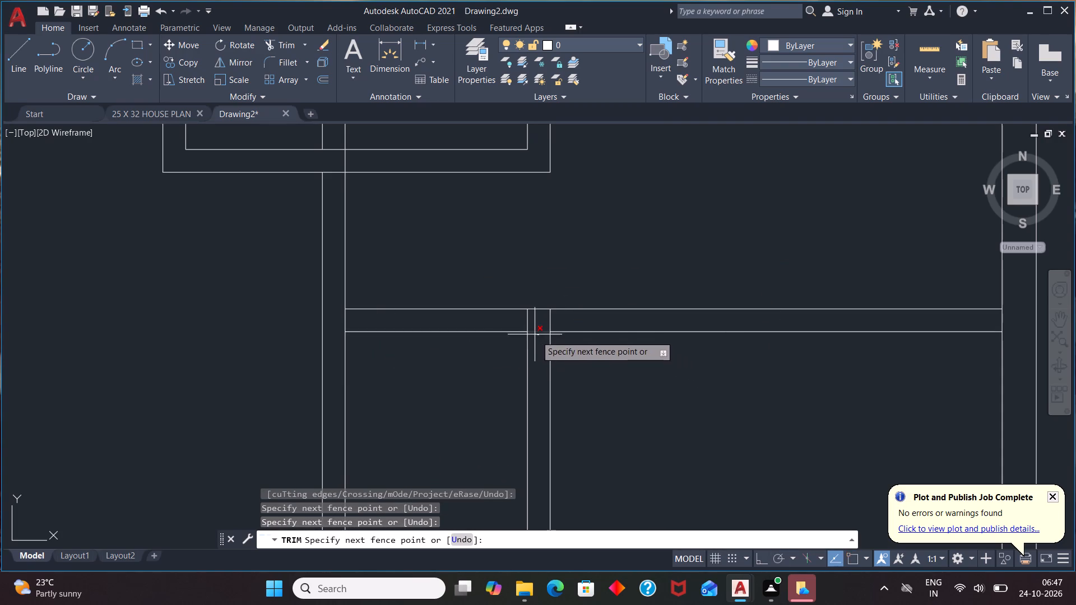
left_click(536, 336)
left_click(539, 332)
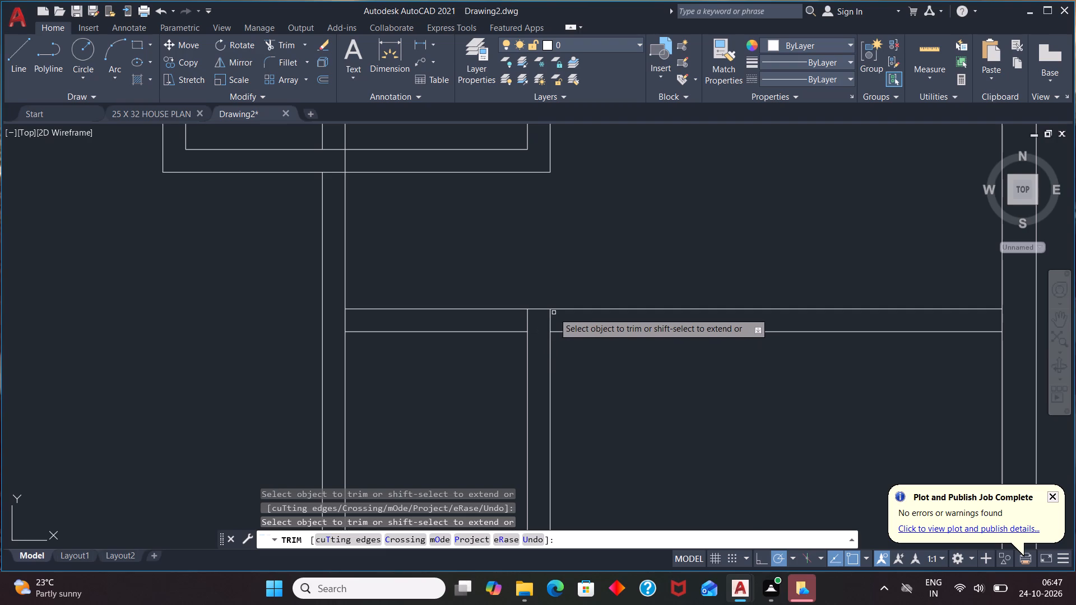
left_click(550, 318)
scroll(583, 245, "down", 1)
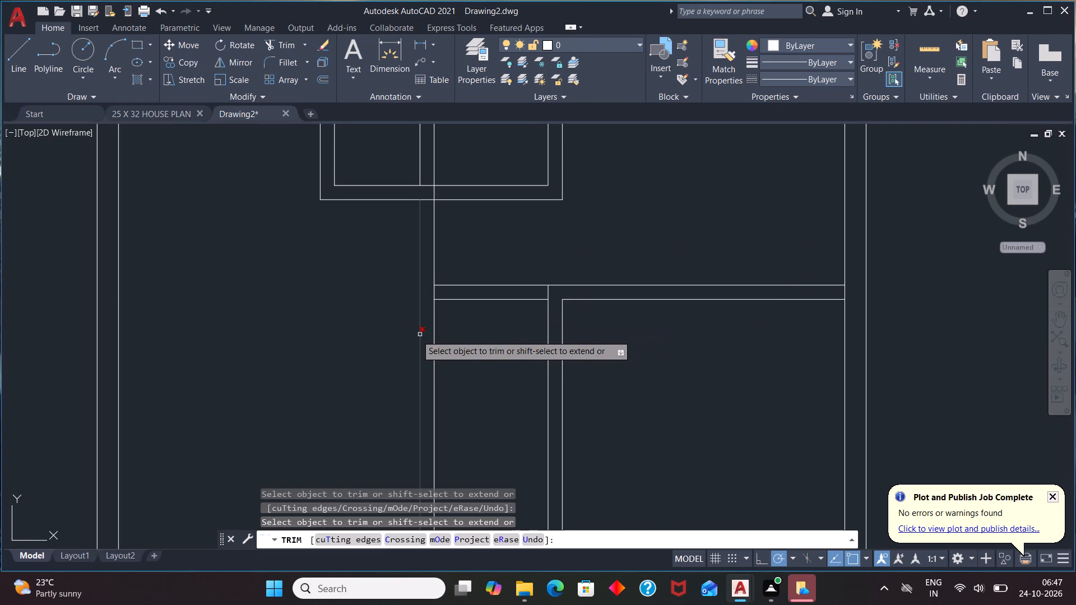
scroll(450, 304, "up", 2)
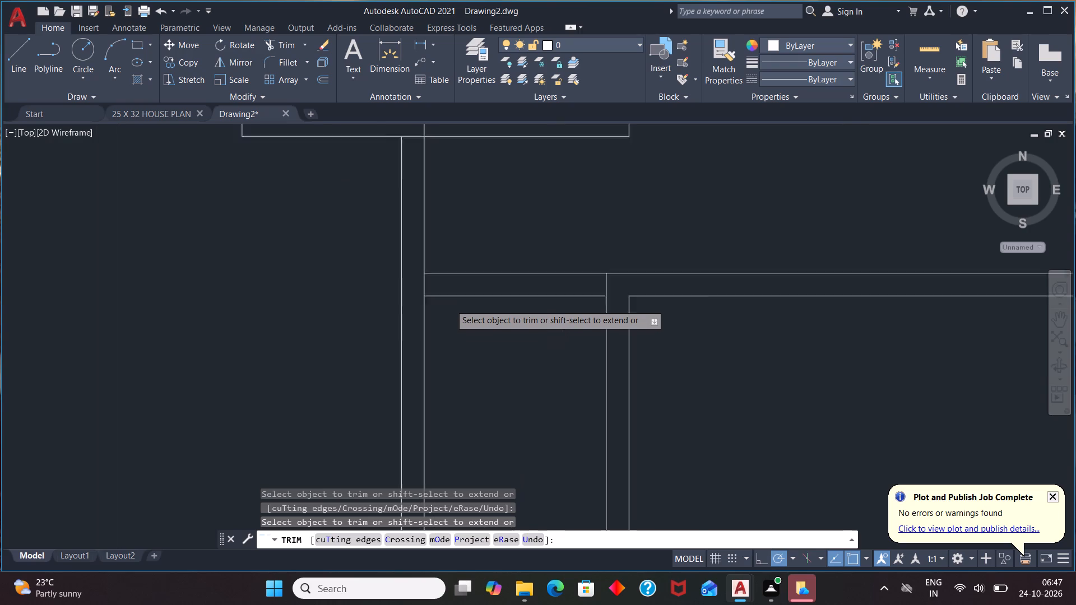
left_click(409, 268)
scroll(435, 270, "down", 4)
key("Escape")
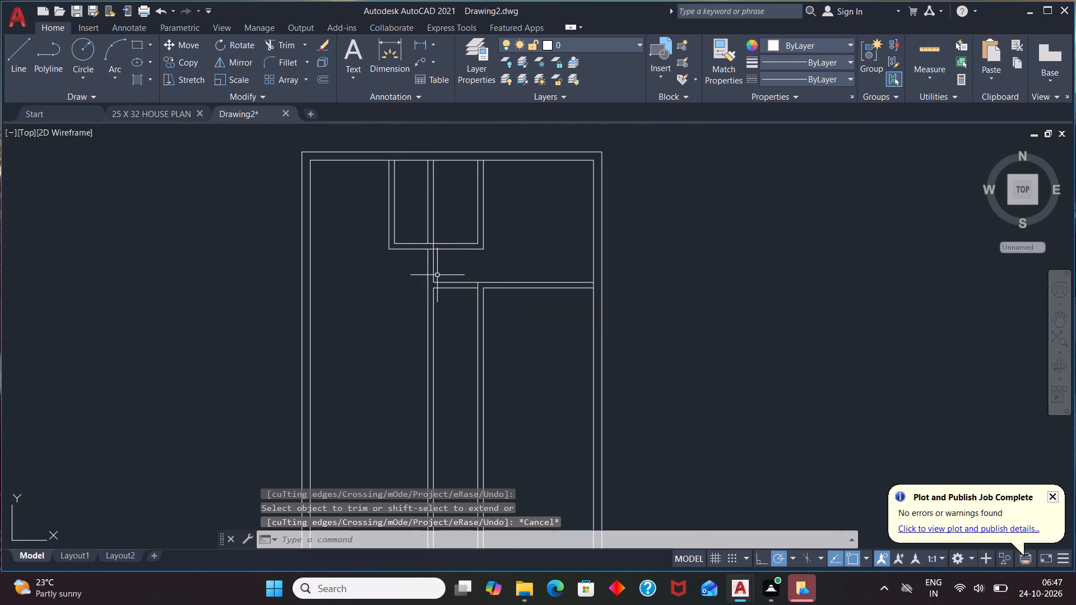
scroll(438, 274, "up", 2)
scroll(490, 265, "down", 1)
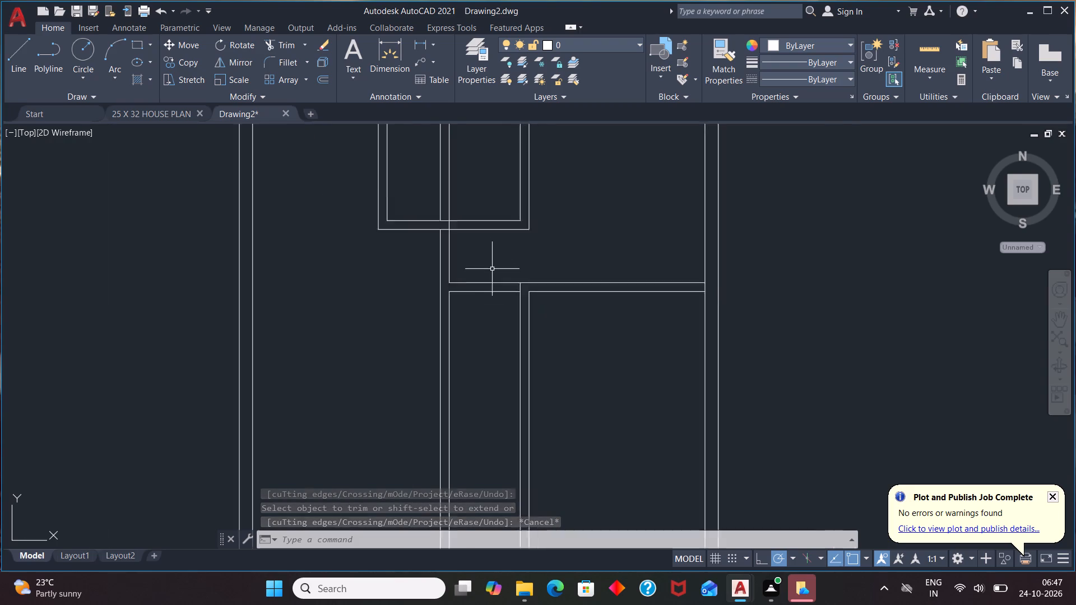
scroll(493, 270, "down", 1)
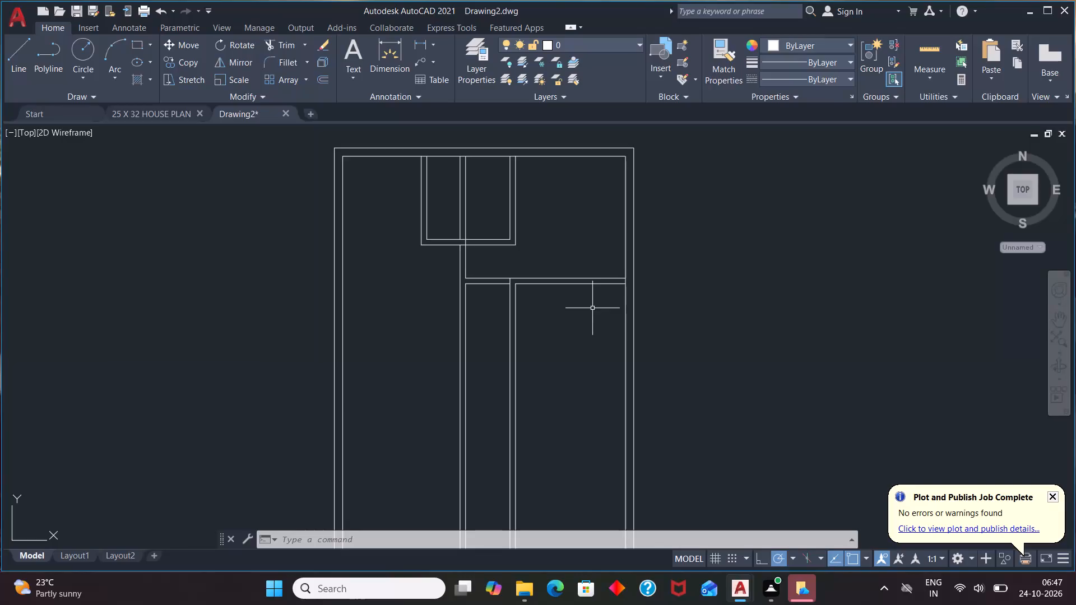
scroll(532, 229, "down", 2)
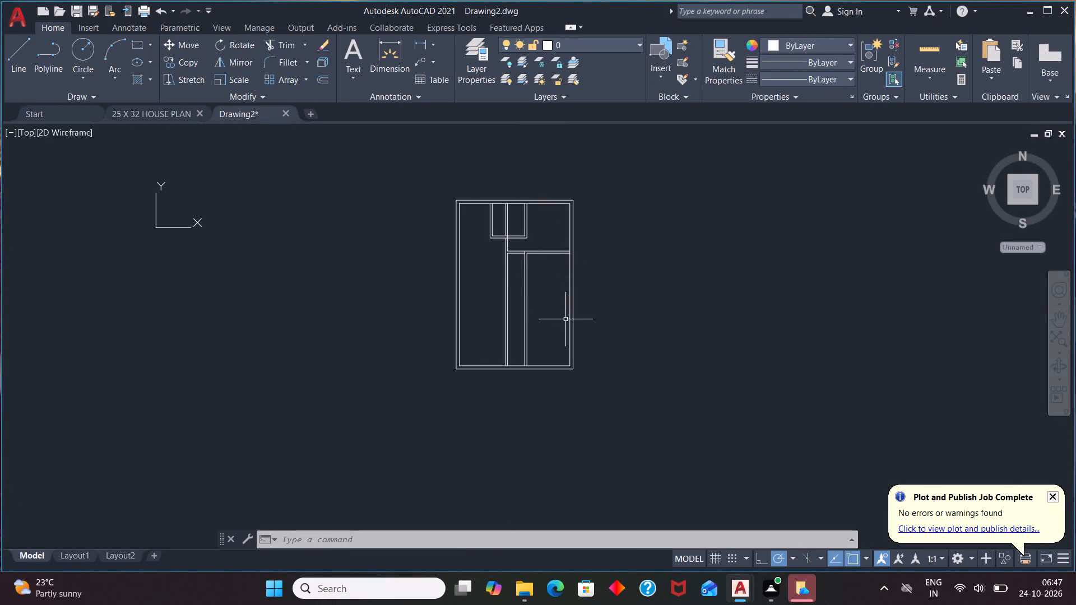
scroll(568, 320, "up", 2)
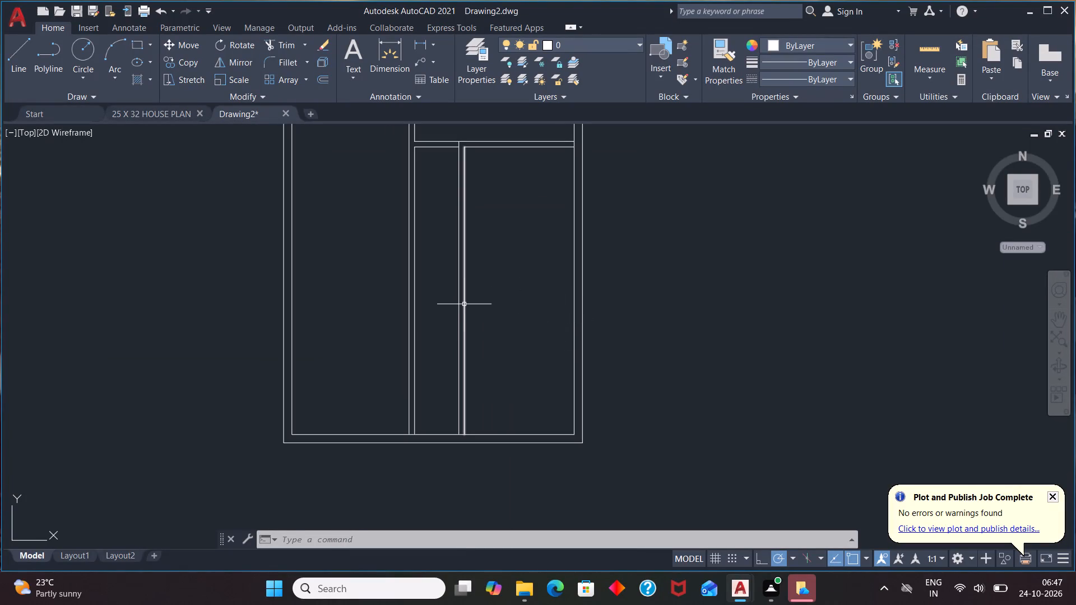
Offset the lower horizontal partition's bottom line 10'6" downward, and offset that copy 6" further down to form a new horizontal partition.
key("o")
key("Return")
type("10'")
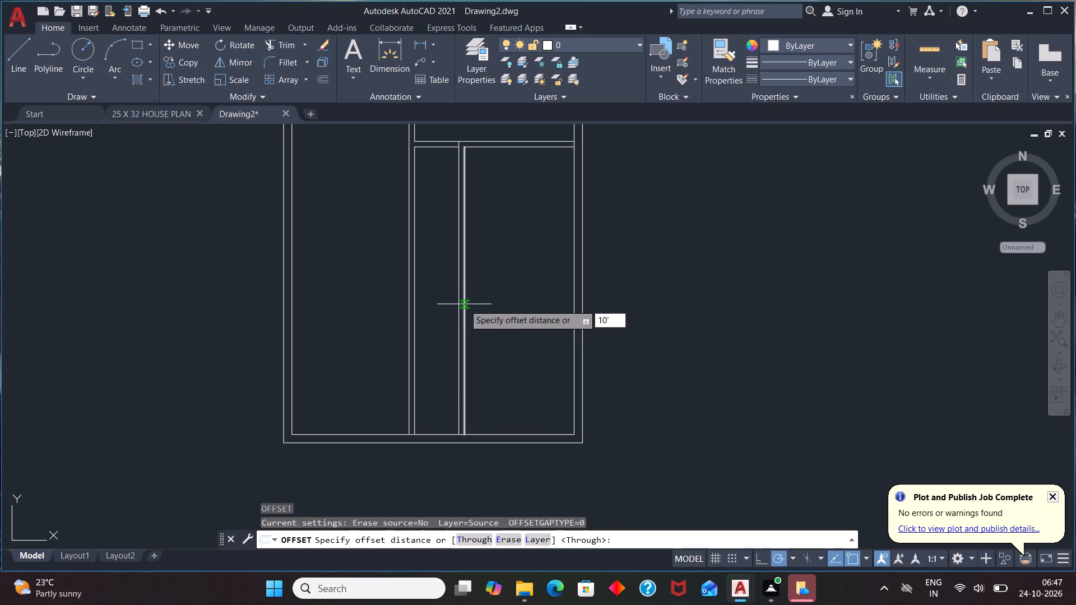
type("6\"")
key("Return")
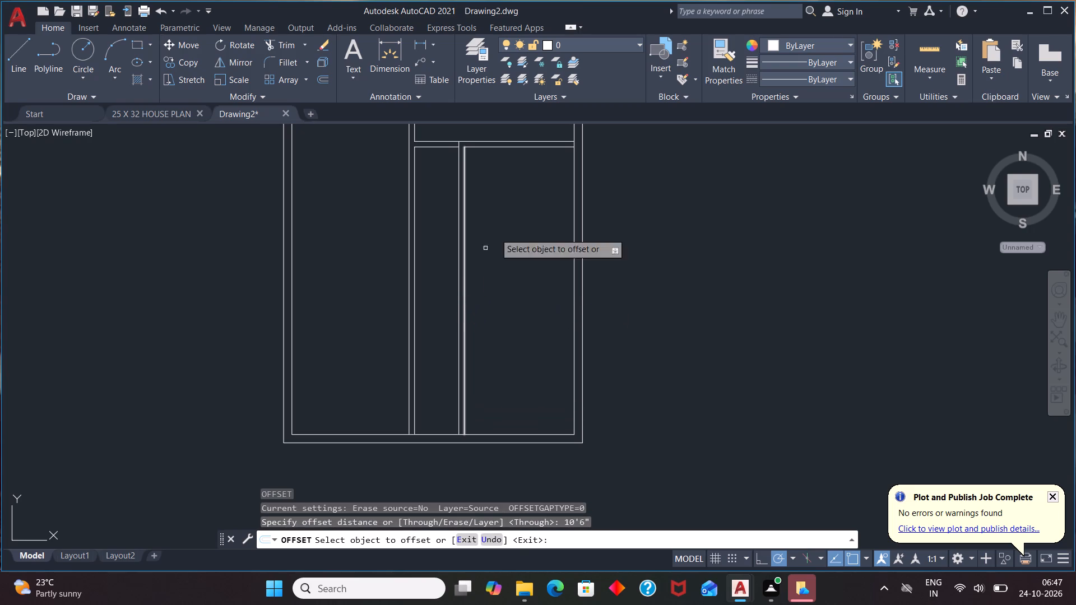
left_click(517, 145)
left_click(522, 245)
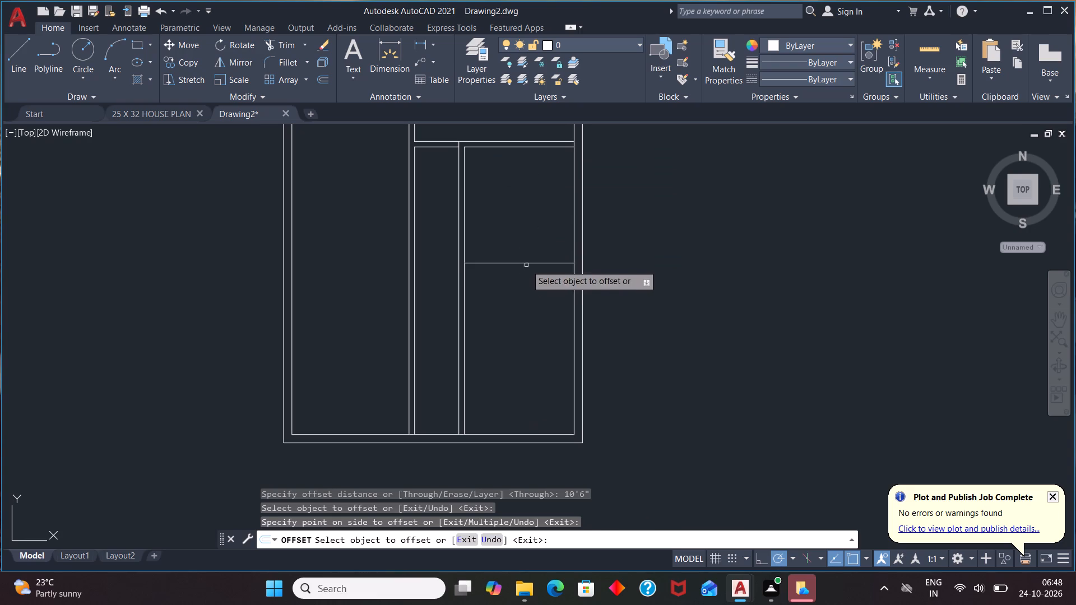
left_click_drag(528, 262, 528, 267)
key("6")
key("Return")
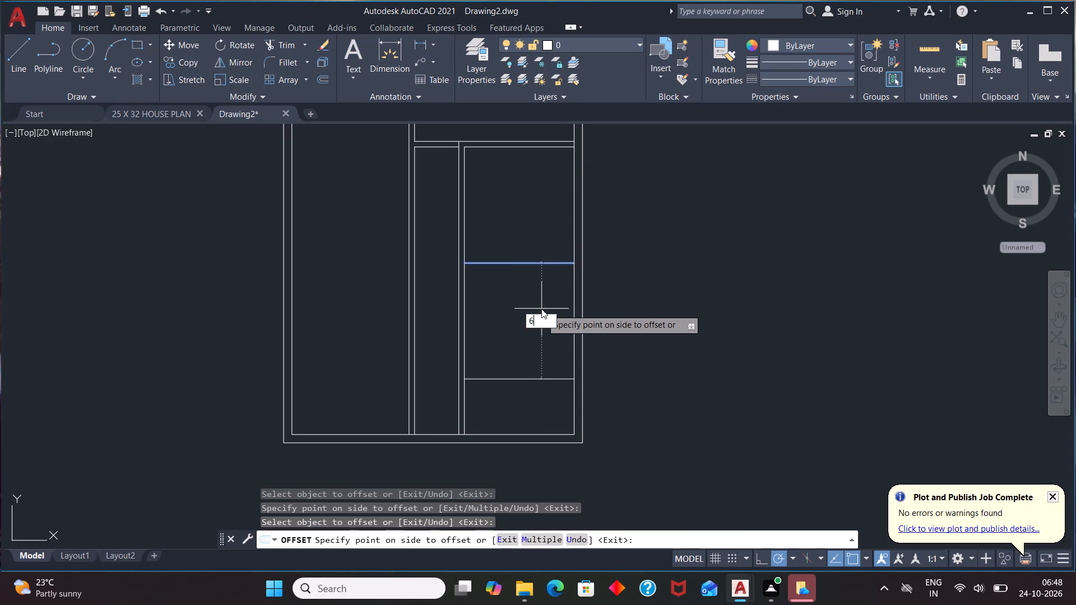
key("space")
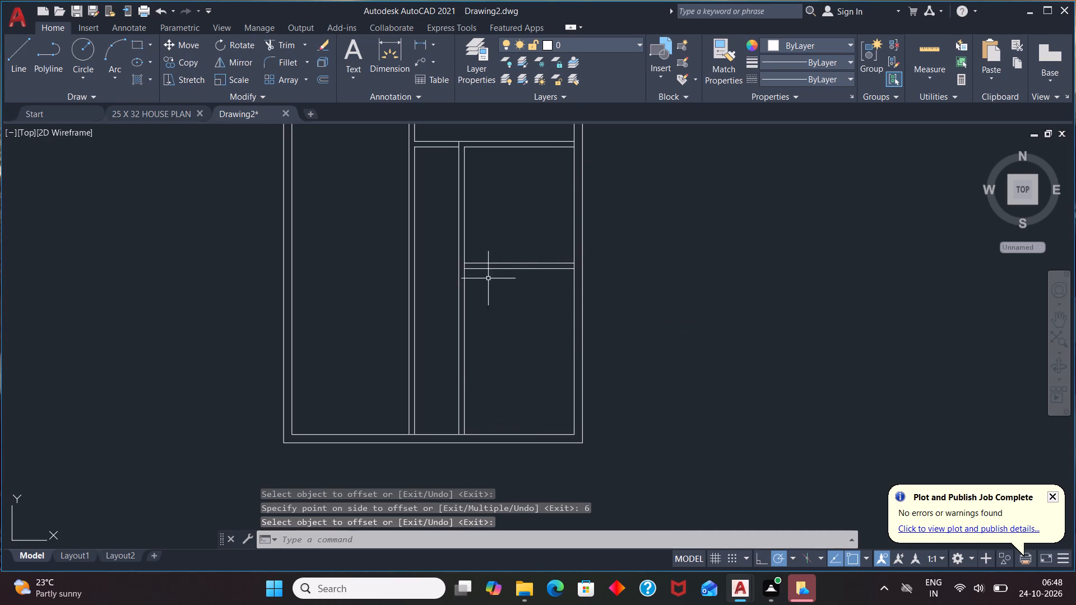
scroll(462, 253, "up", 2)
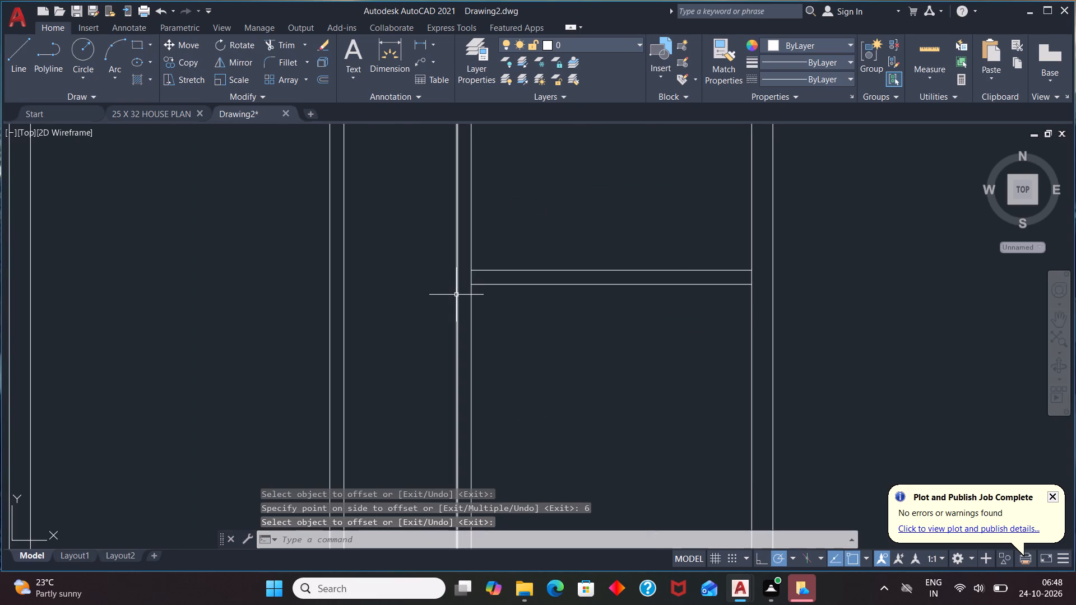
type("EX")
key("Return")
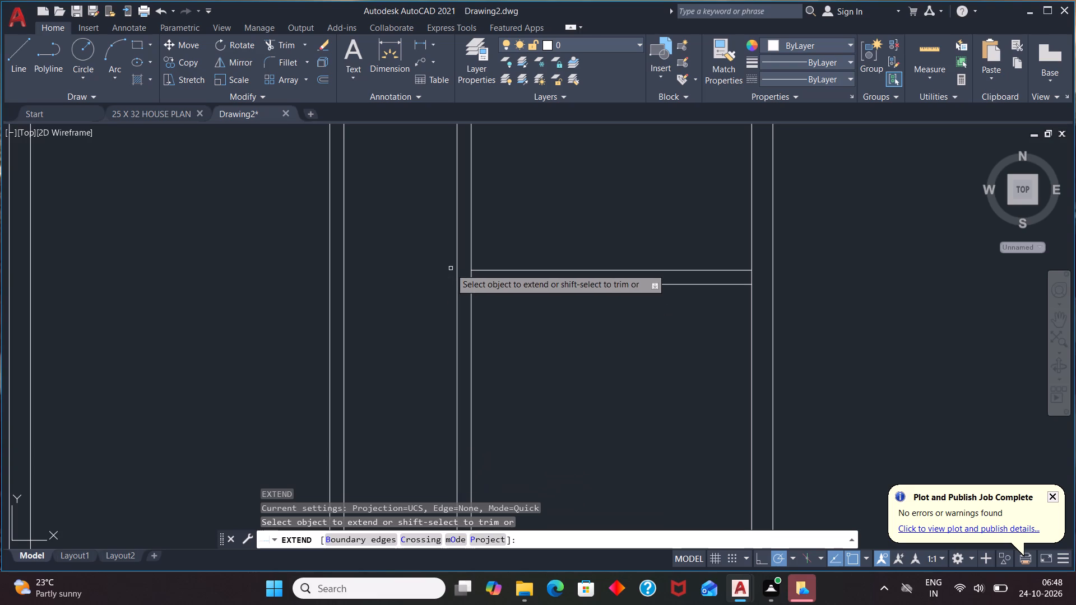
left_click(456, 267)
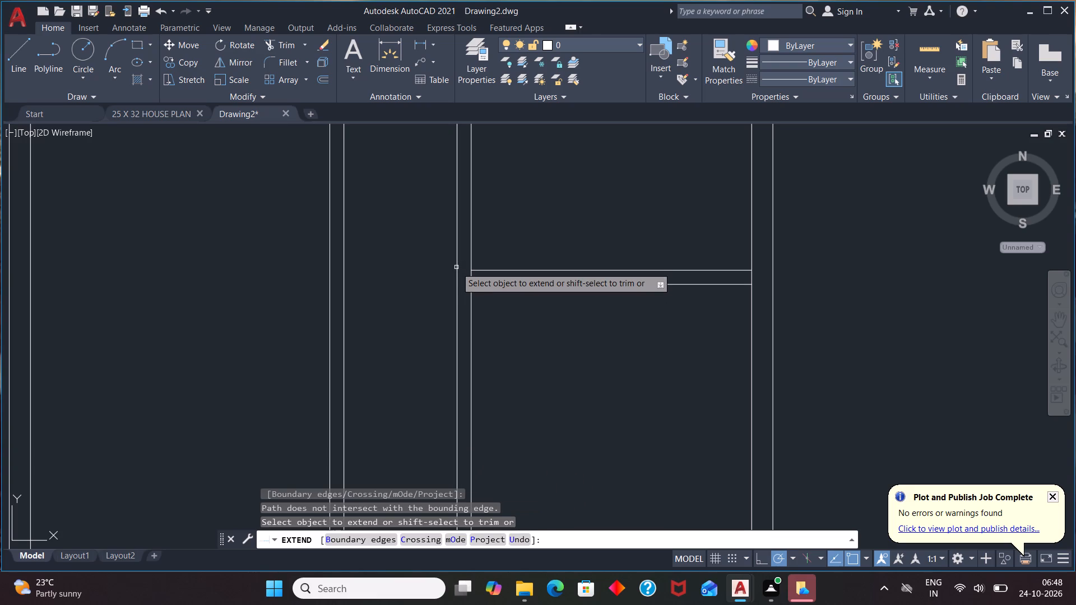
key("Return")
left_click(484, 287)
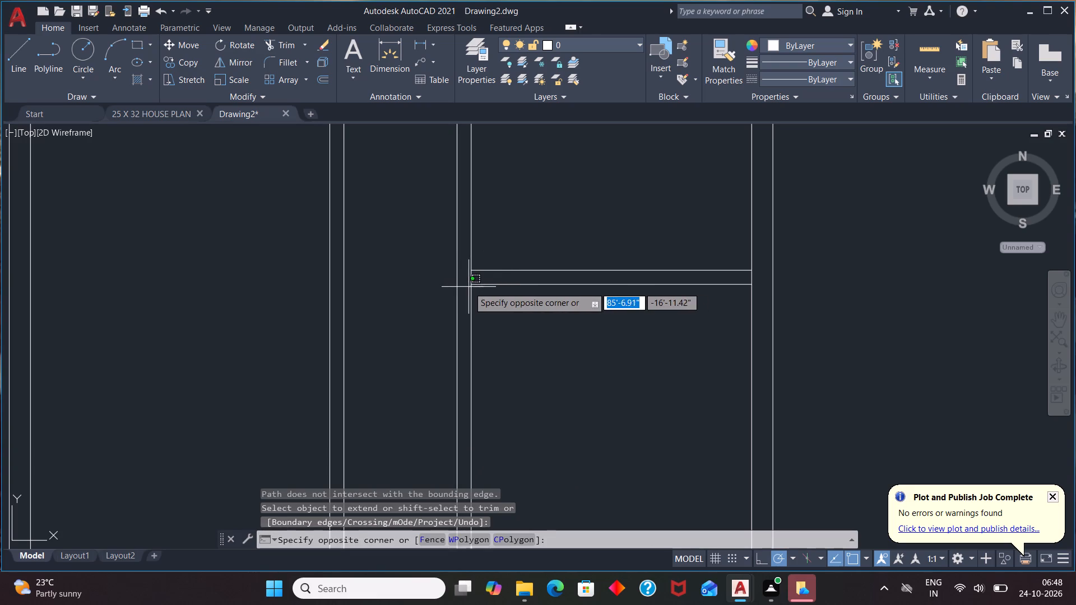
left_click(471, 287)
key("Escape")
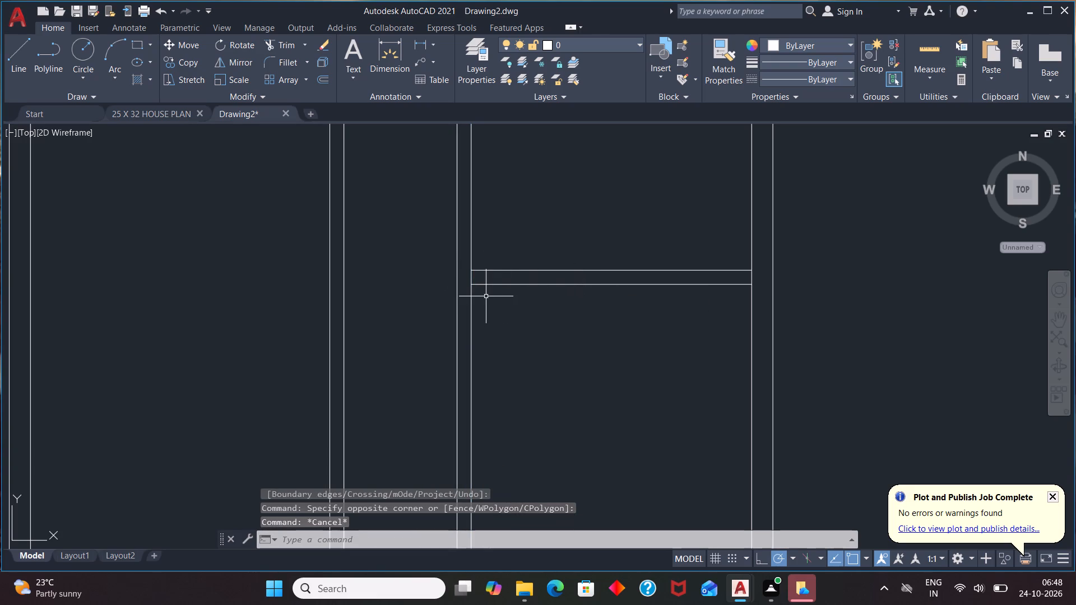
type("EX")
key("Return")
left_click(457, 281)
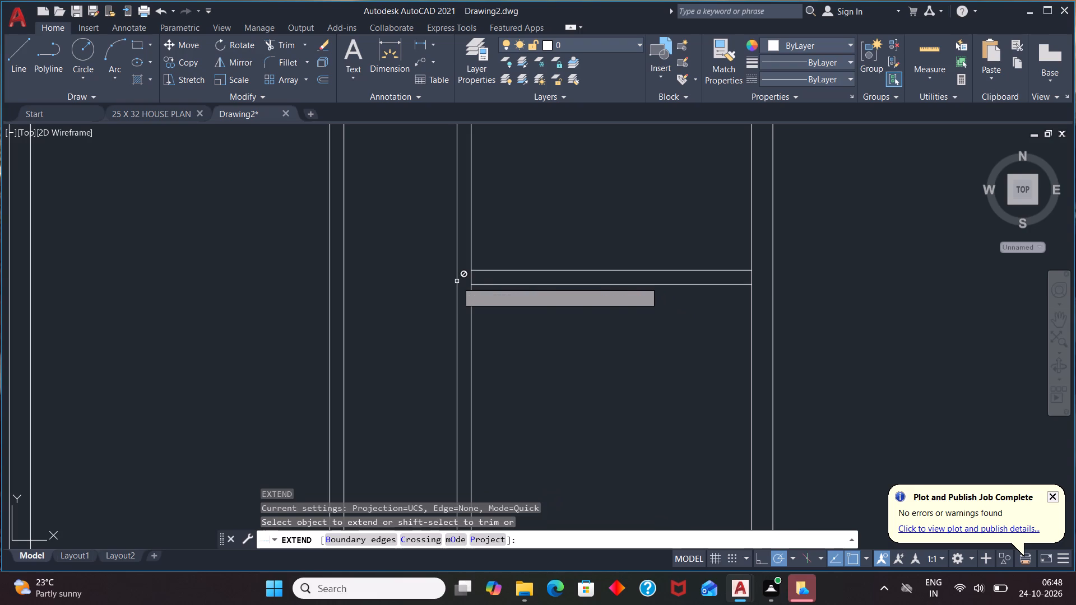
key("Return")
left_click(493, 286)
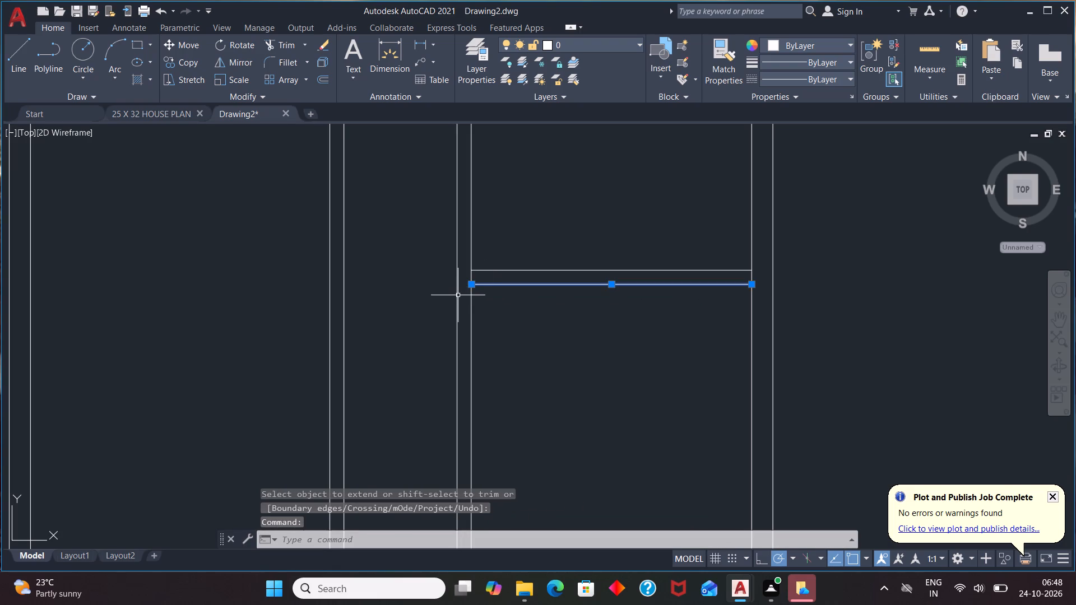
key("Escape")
Extend the new horizontal partition's bottom line leftward to the third vertical partition's left line.
type("EX")
key("Return")
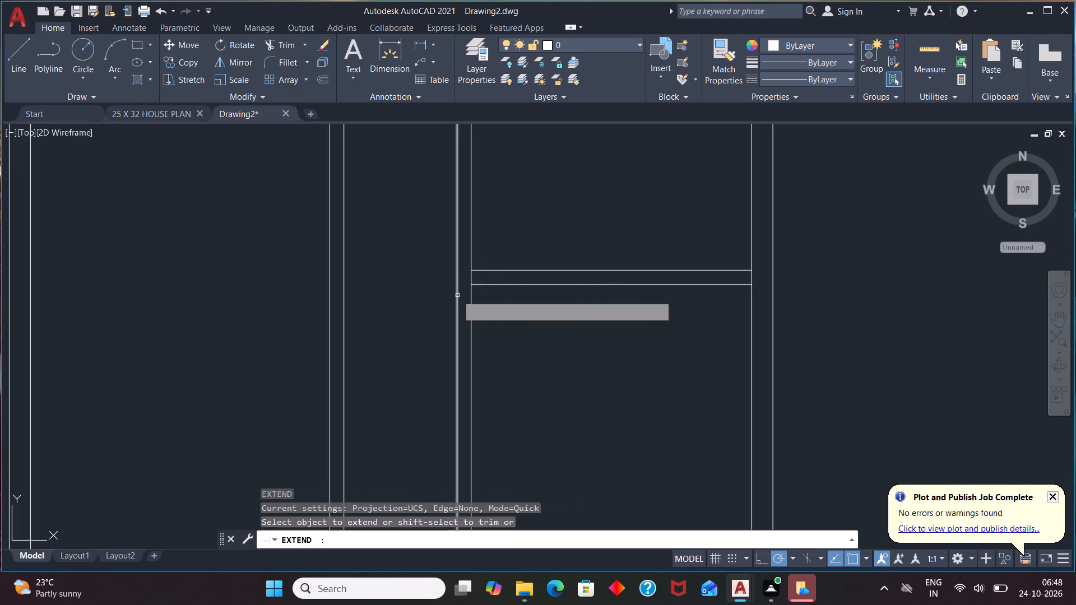
key("Return")
left_click(456, 293)
left_click(490, 285)
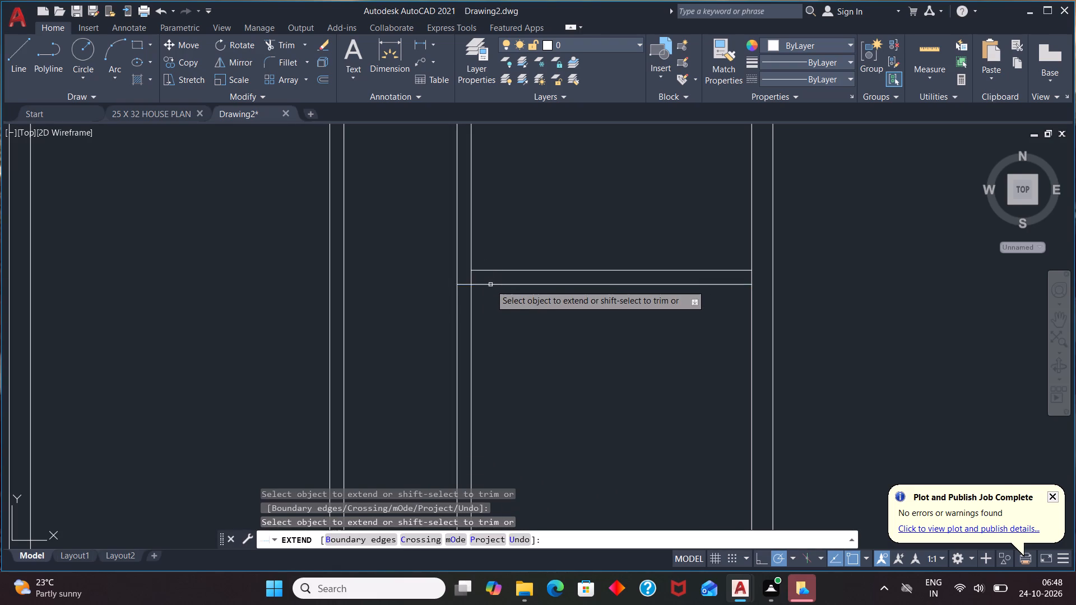
key("Escape")
Trim the third vertical partition's right line within the thickness of the new horizontal partition.
type("TR")
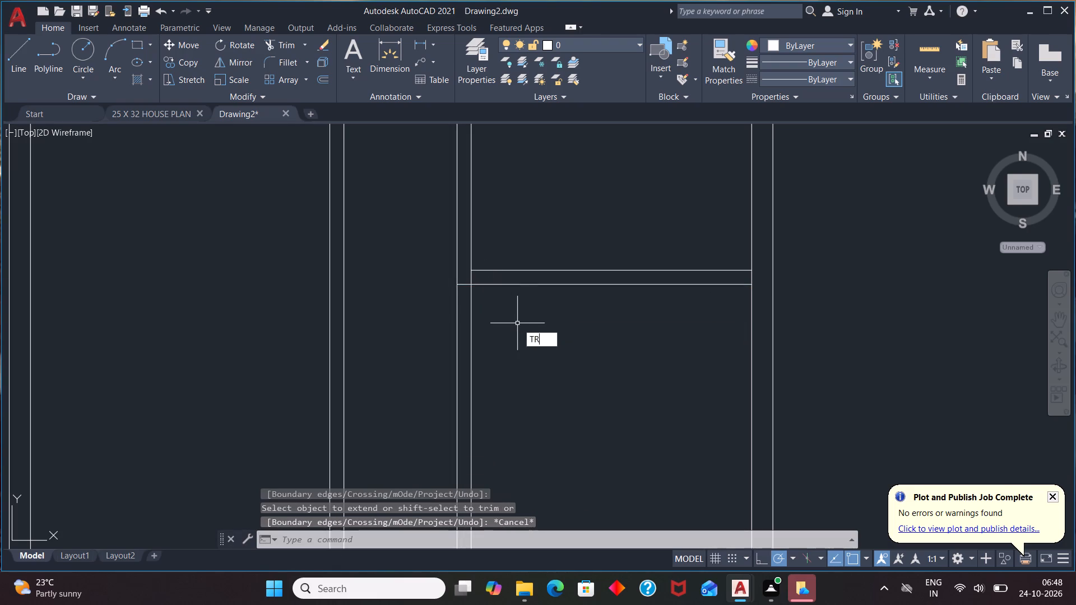
key("Return")
key("Return")
left_click(473, 279)
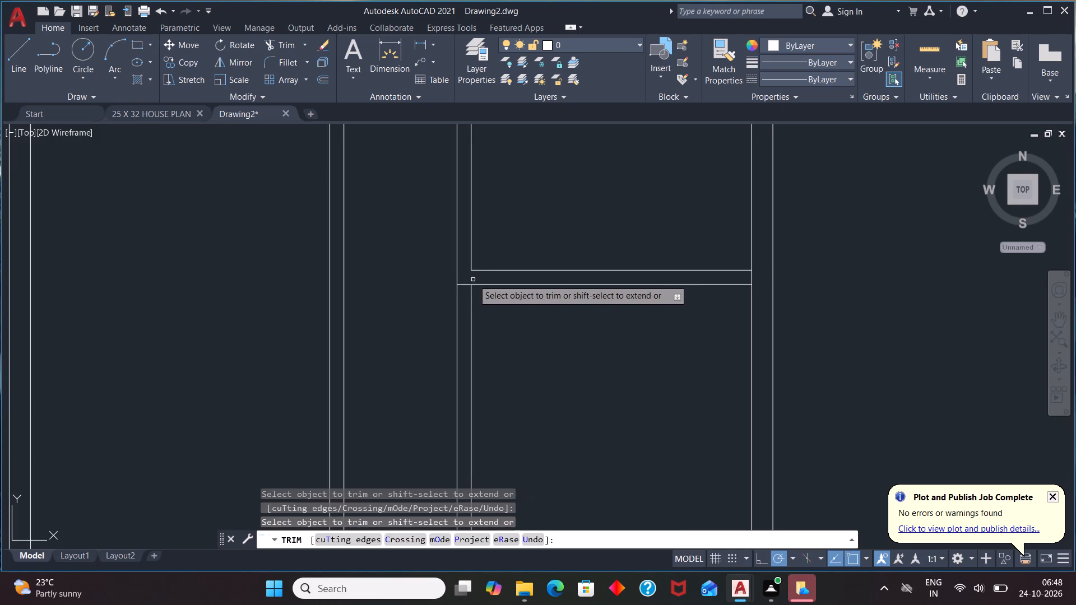
key("Escape")
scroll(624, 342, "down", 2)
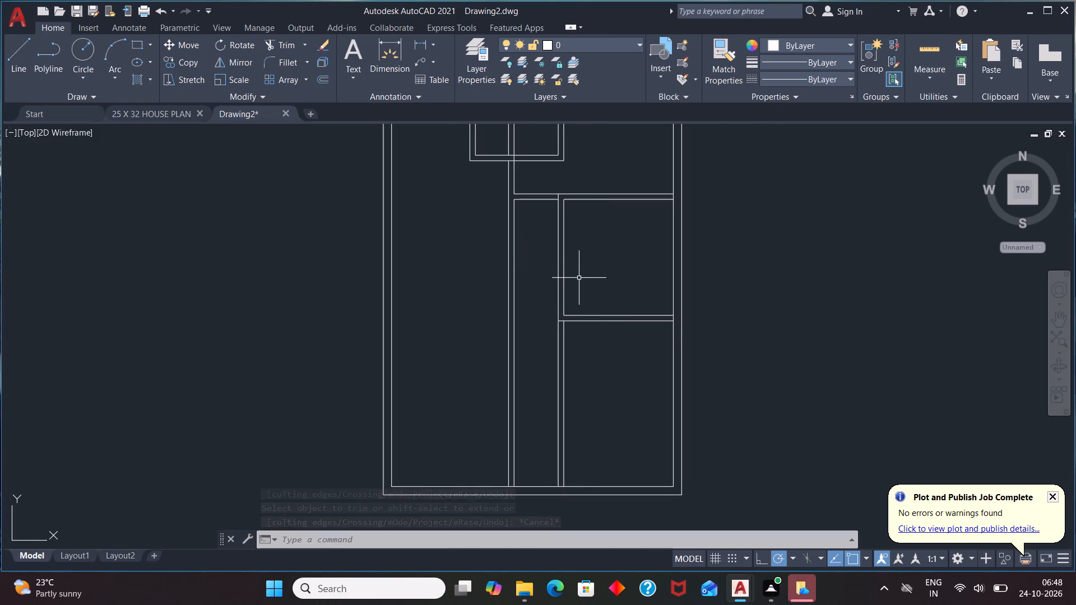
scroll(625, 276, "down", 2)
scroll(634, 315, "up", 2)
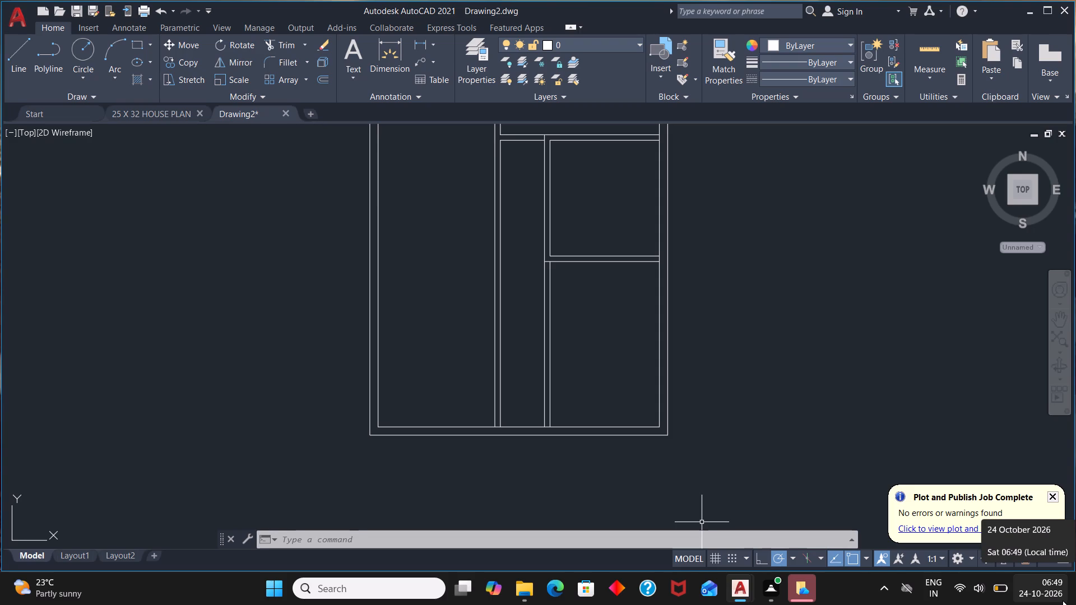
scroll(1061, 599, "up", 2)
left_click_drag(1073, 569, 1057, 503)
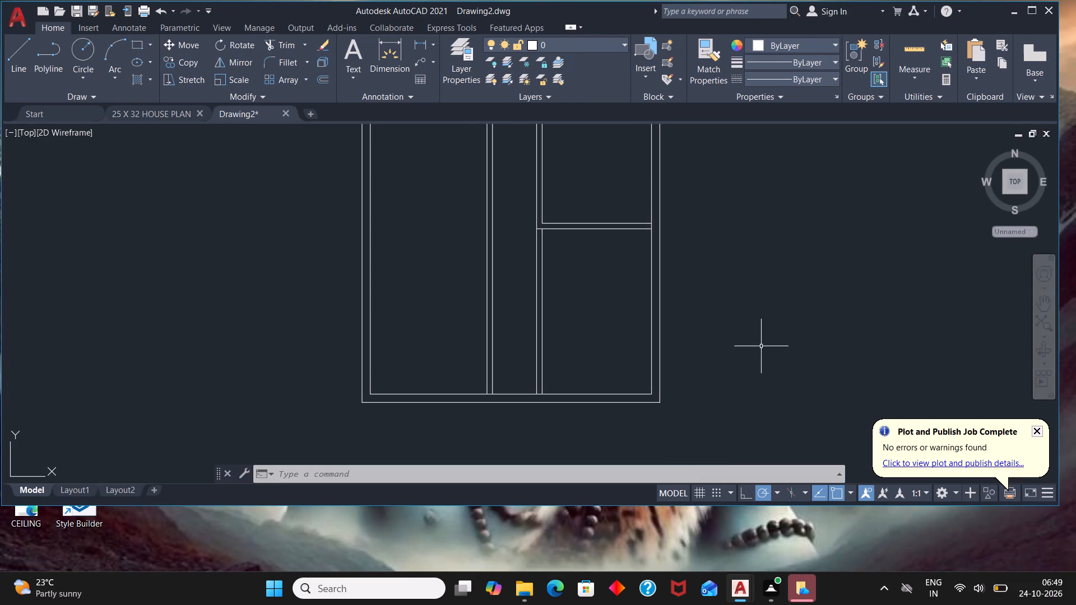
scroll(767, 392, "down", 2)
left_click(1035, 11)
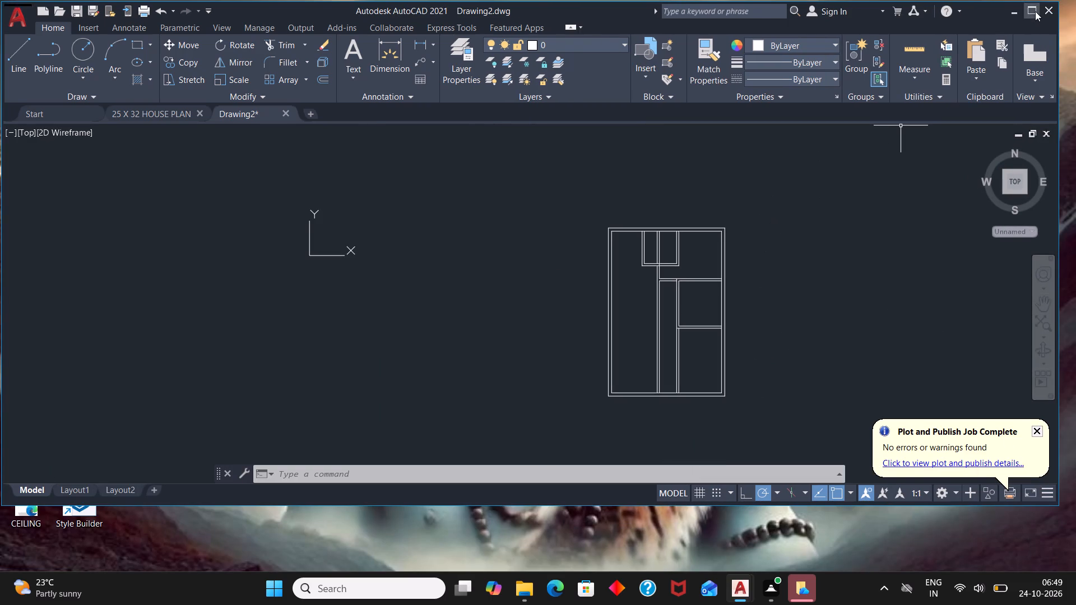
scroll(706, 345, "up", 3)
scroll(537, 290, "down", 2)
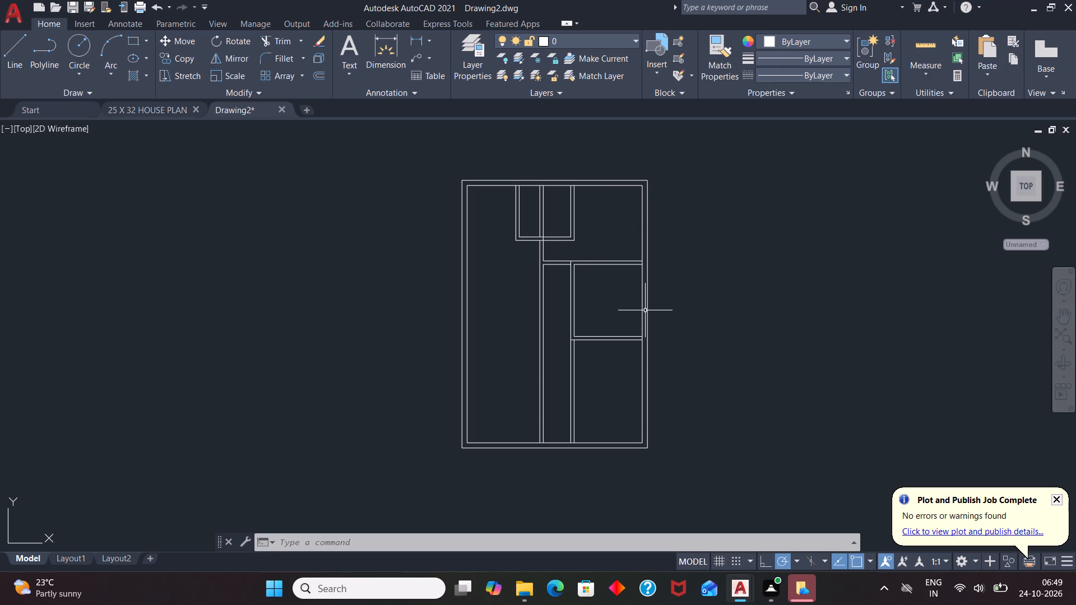
Draw a line starting 6'3" left of the new partition's lower corner at the right outer wall, 4' down and across to that wall.
scroll(610, 351, "up", 1)
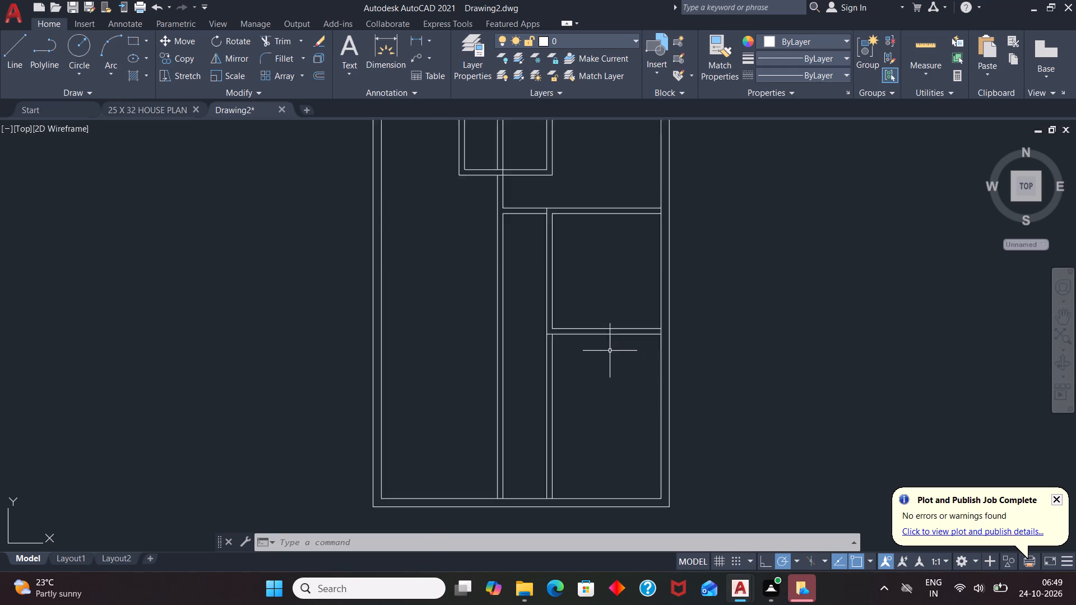
scroll(610, 351, "up", 1)
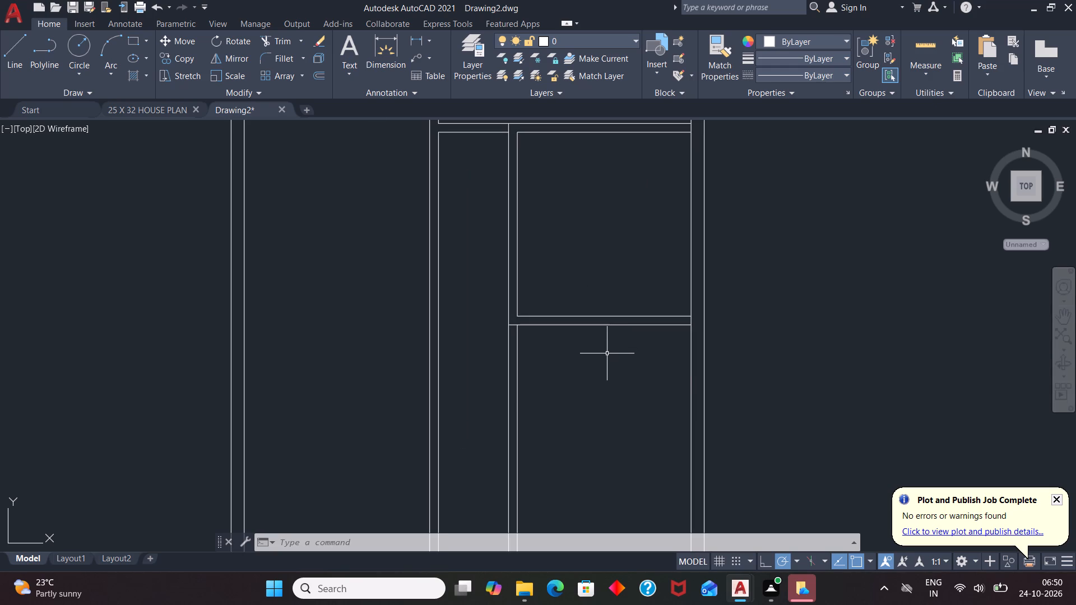
key("l")
key("Return")
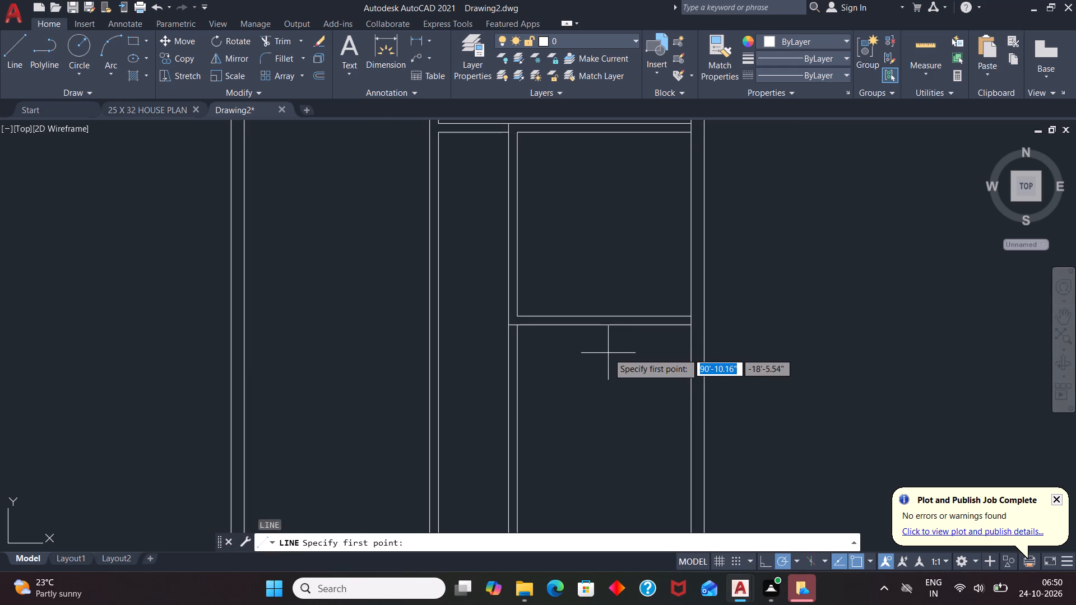
type("TK")
key("Return")
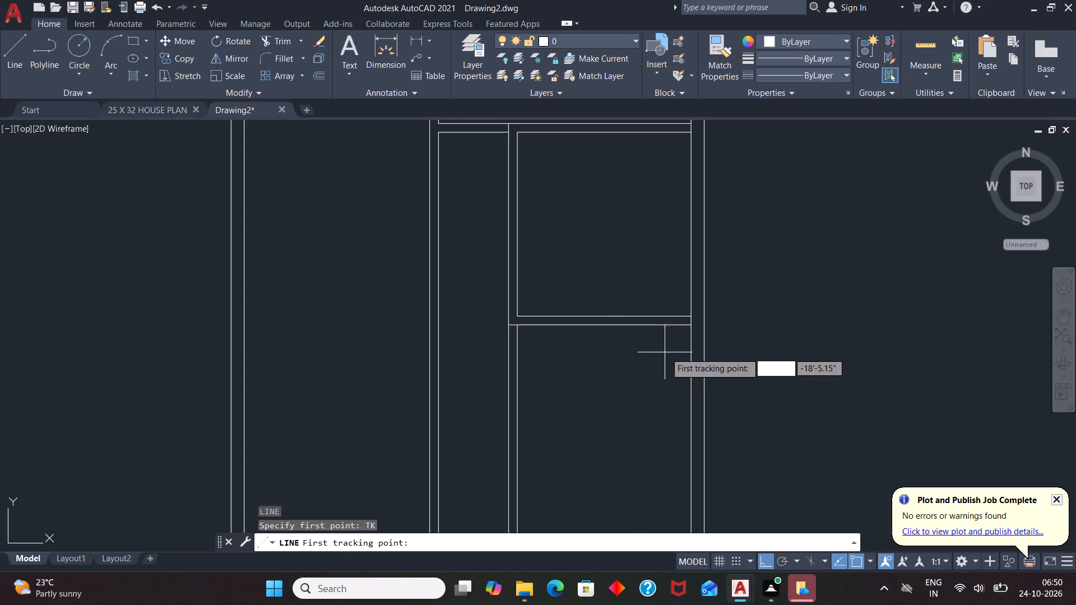
left_click(688, 326)
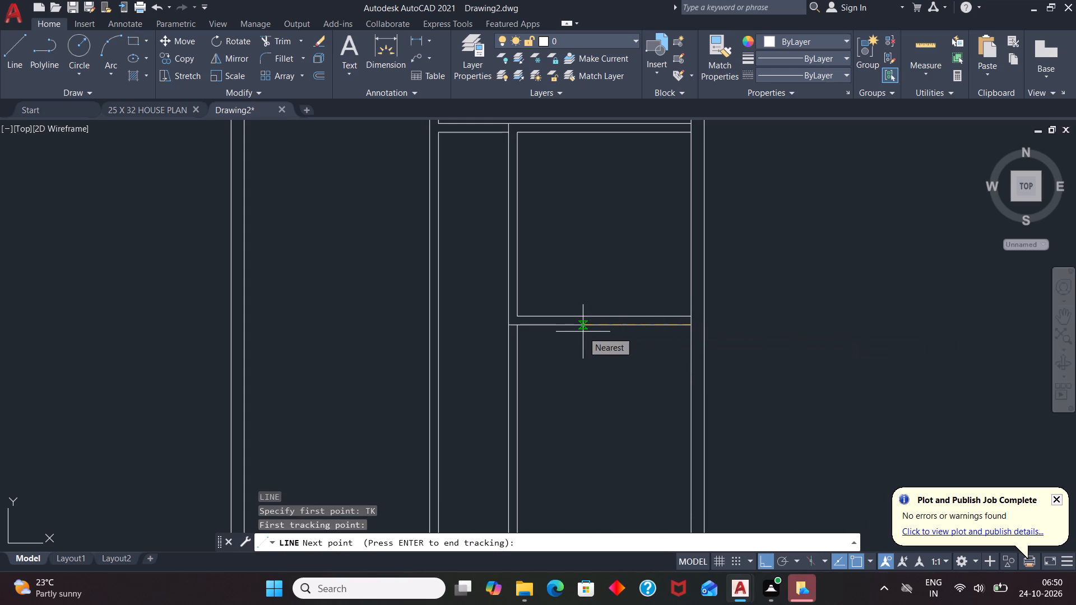
type("6'3\"")
key("Return")
key("Return")
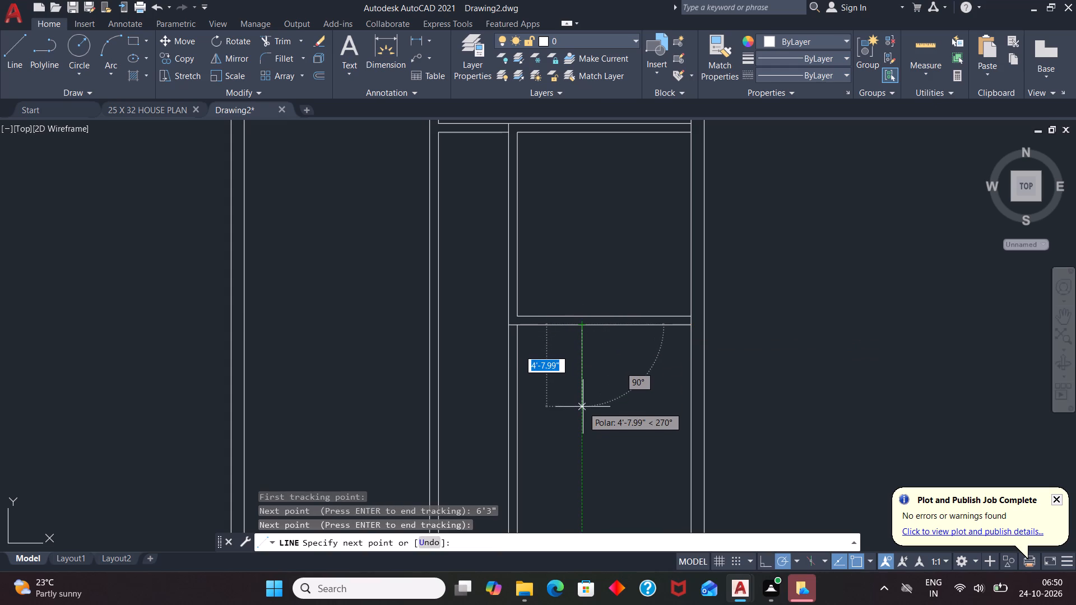
type("4'")
key("Return")
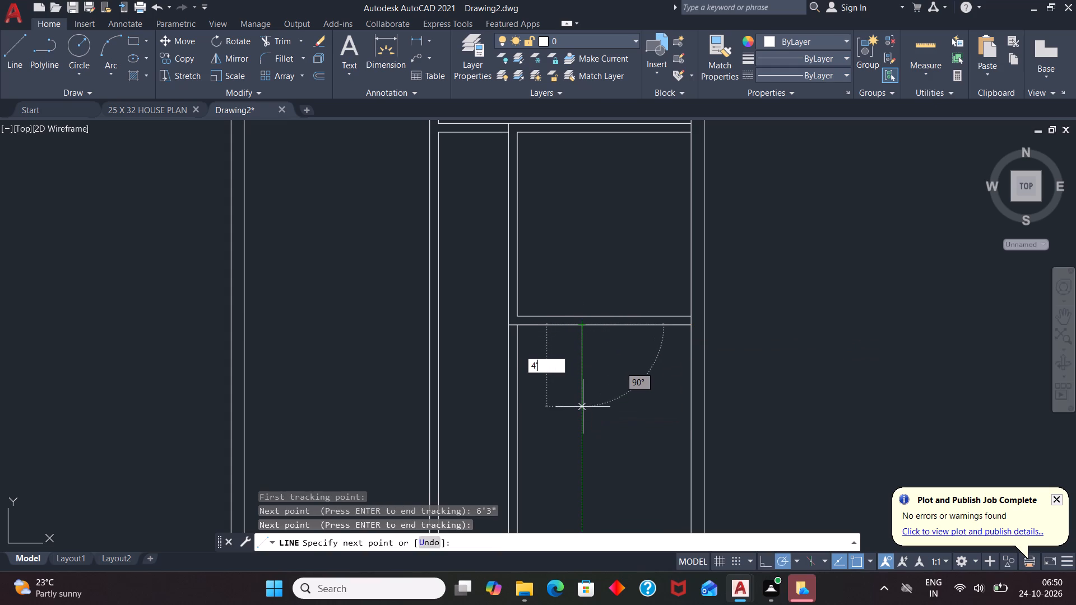
left_click(692, 398)
key("Escape")
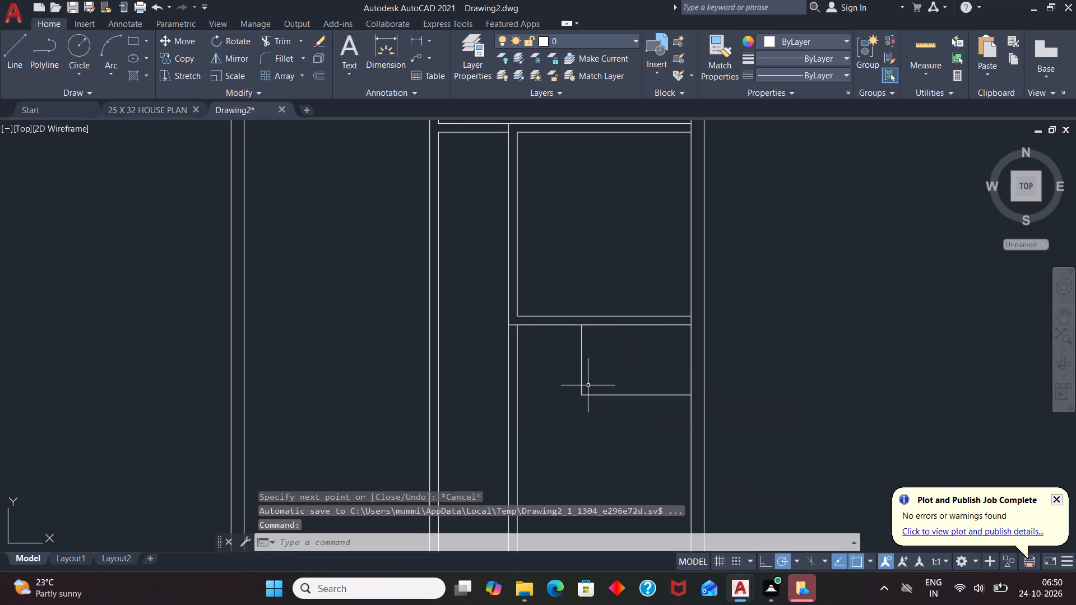
Offset the small room's vertical line 6" to the left and its horizontal line 6" downward.
scroll(589, 299, "down", 2)
scroll(591, 357, "up", 2)
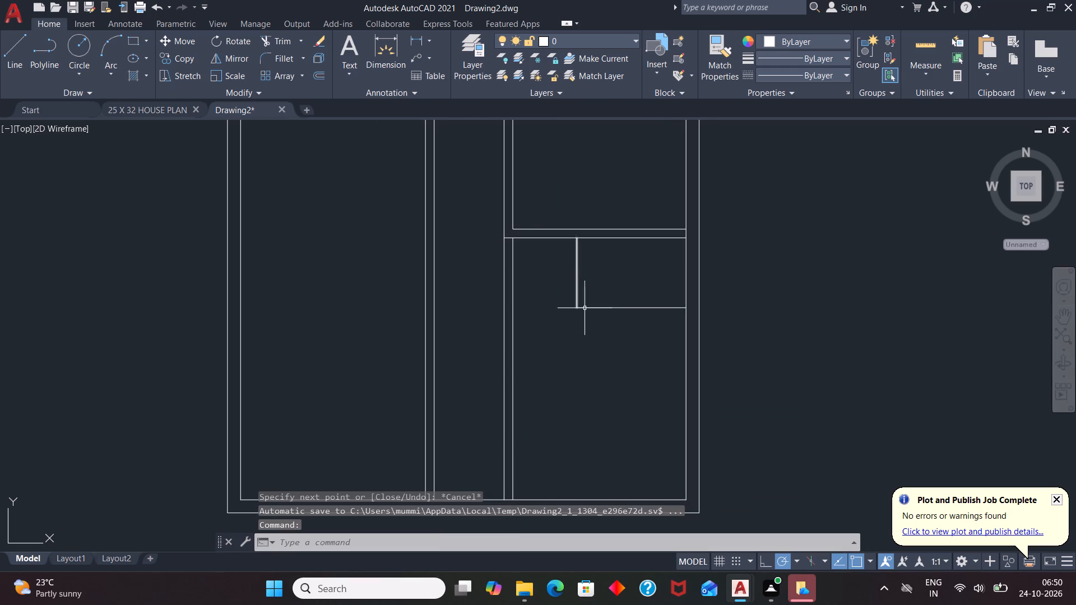
key("o")
key("Return")
key("6")
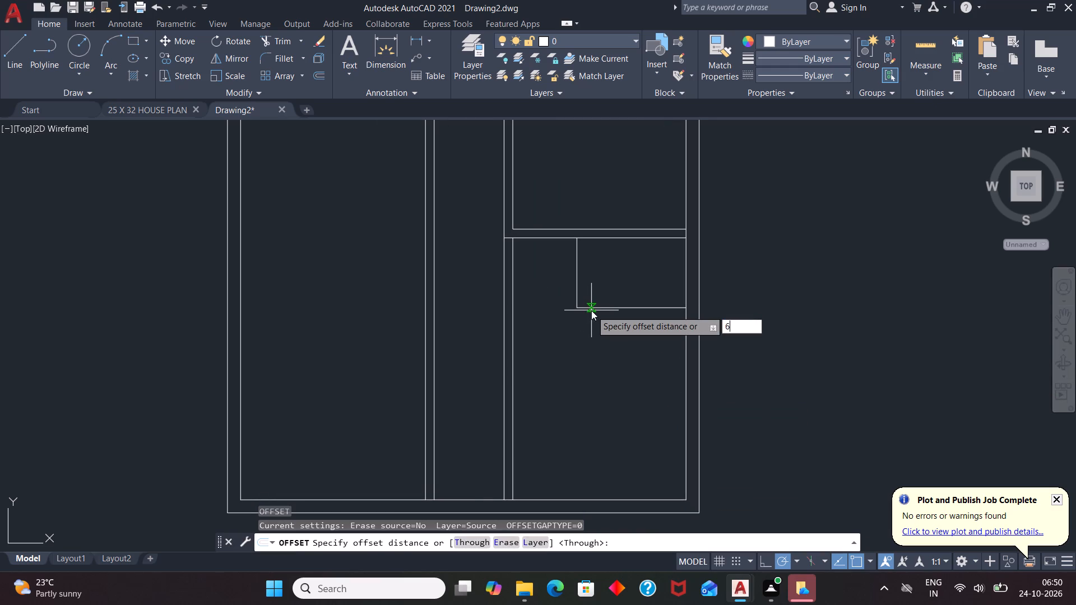
key("Return")
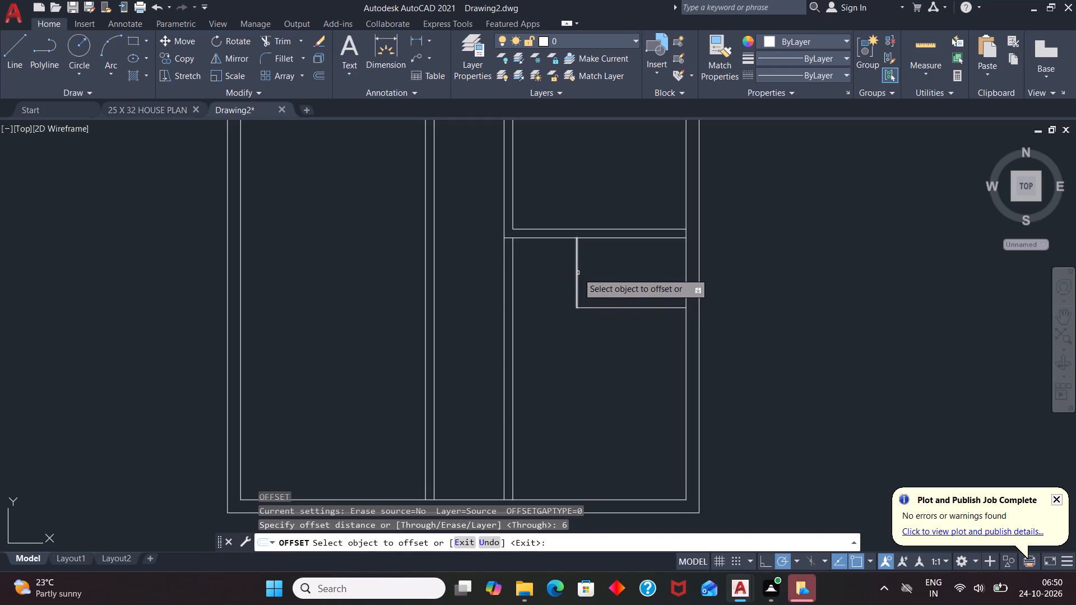
left_click(578, 273)
left_click(560, 280)
left_click_drag(597, 308, 598, 313)
left_click(596, 329)
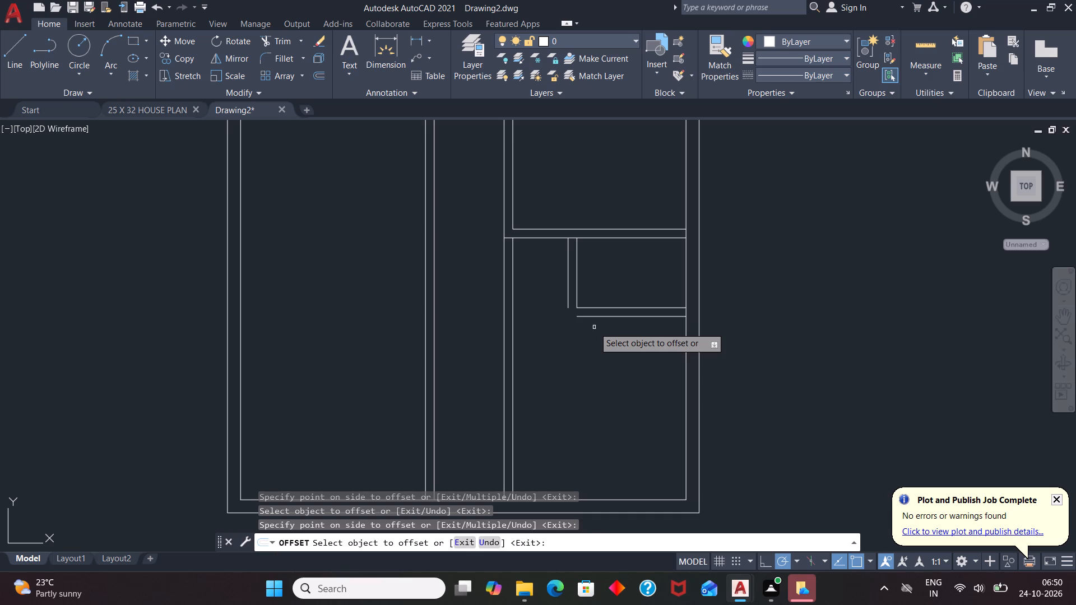
key("Escape")
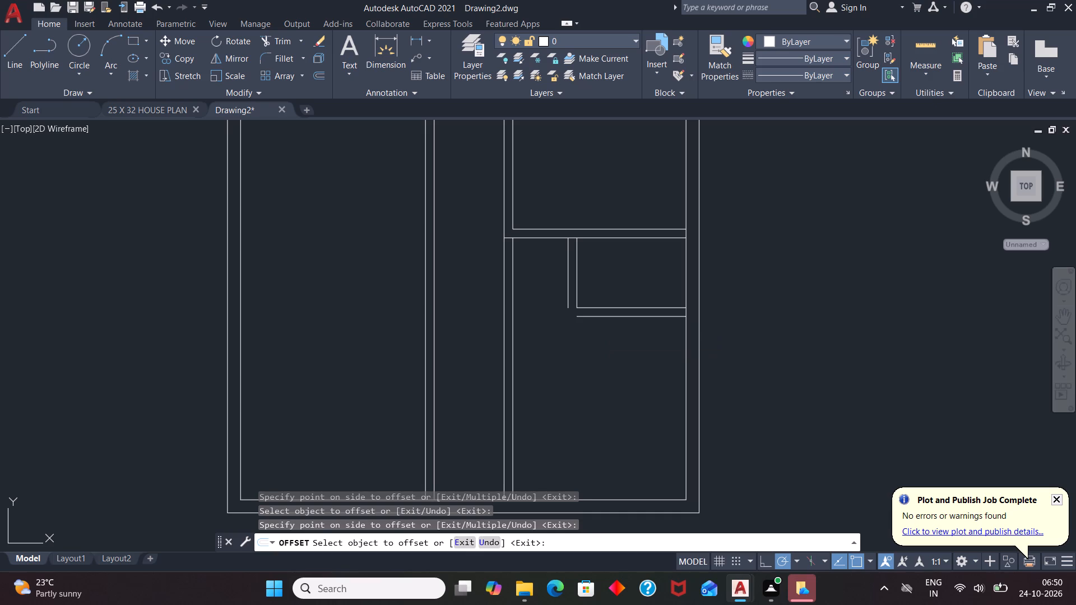
Draw a short horizontal line leftward from the left end of the small room's outer bottom line, past its outer left line.
key("l")
key("Return")
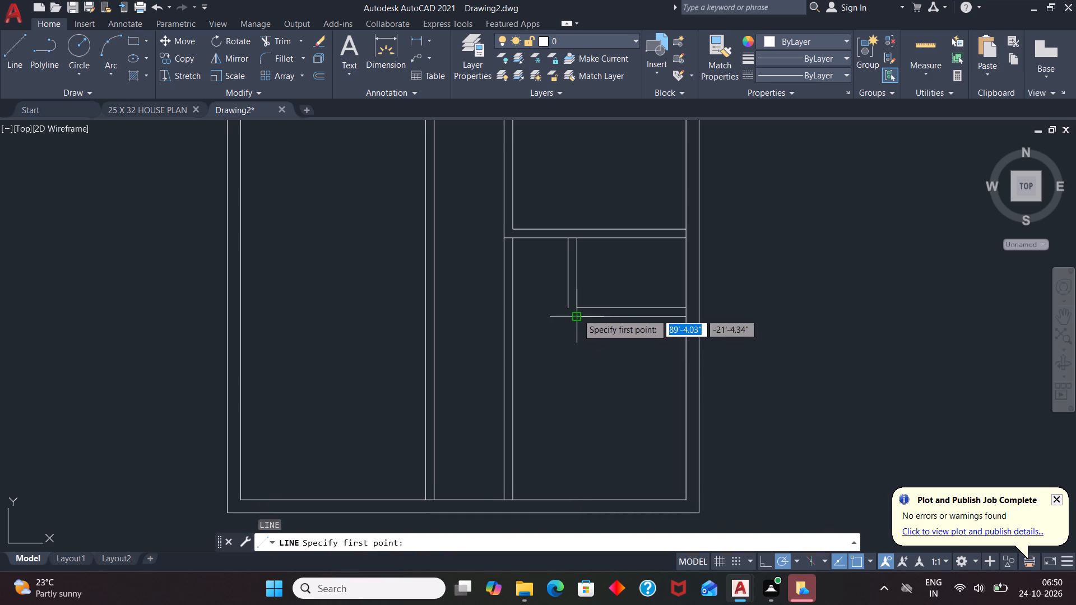
left_click(577, 314)
left_click(548, 321)
key("Escape")
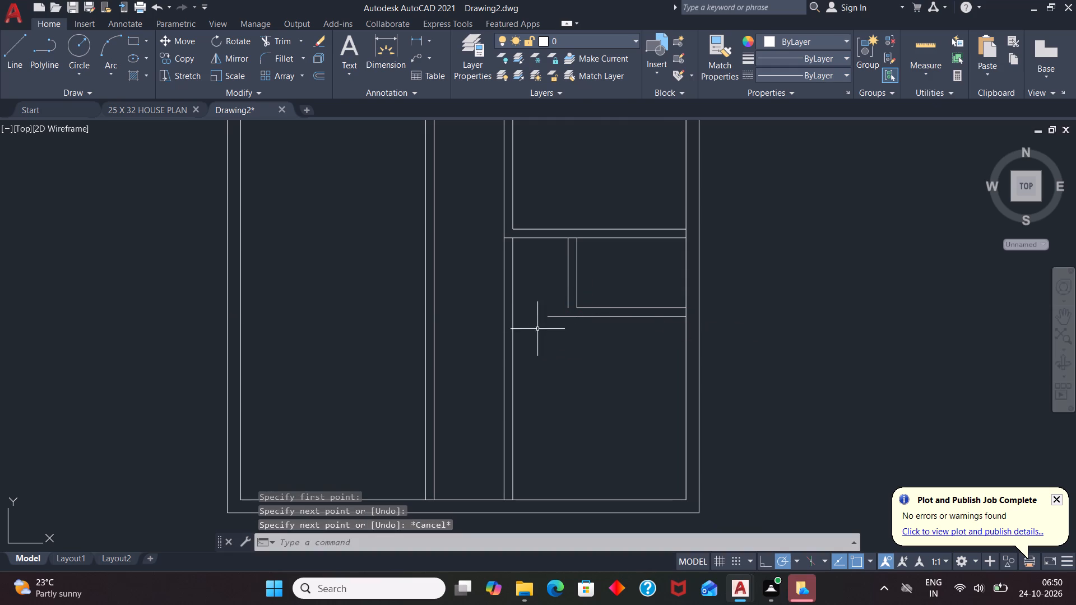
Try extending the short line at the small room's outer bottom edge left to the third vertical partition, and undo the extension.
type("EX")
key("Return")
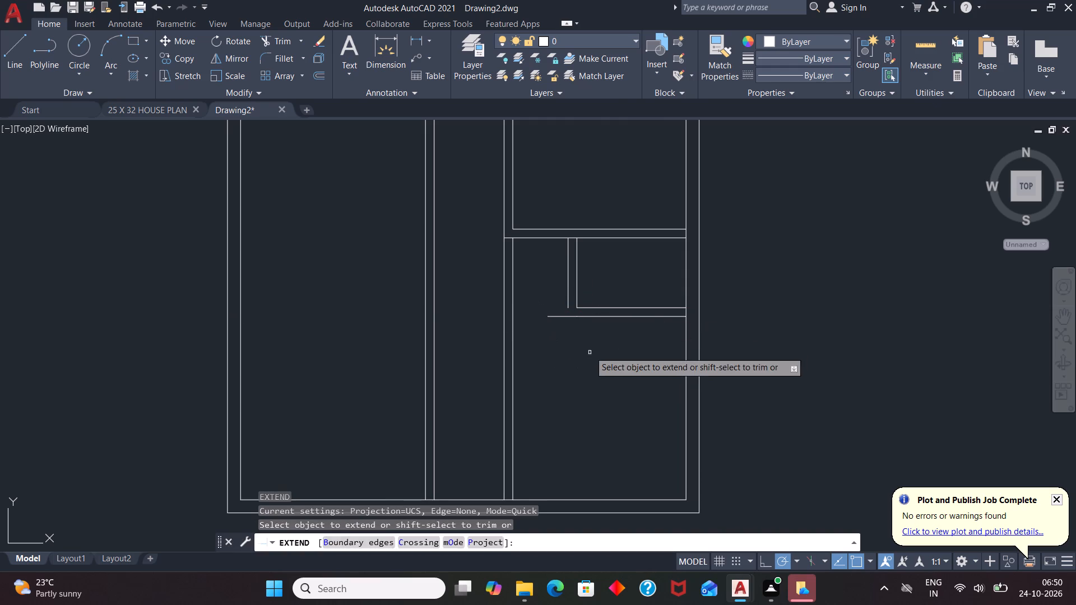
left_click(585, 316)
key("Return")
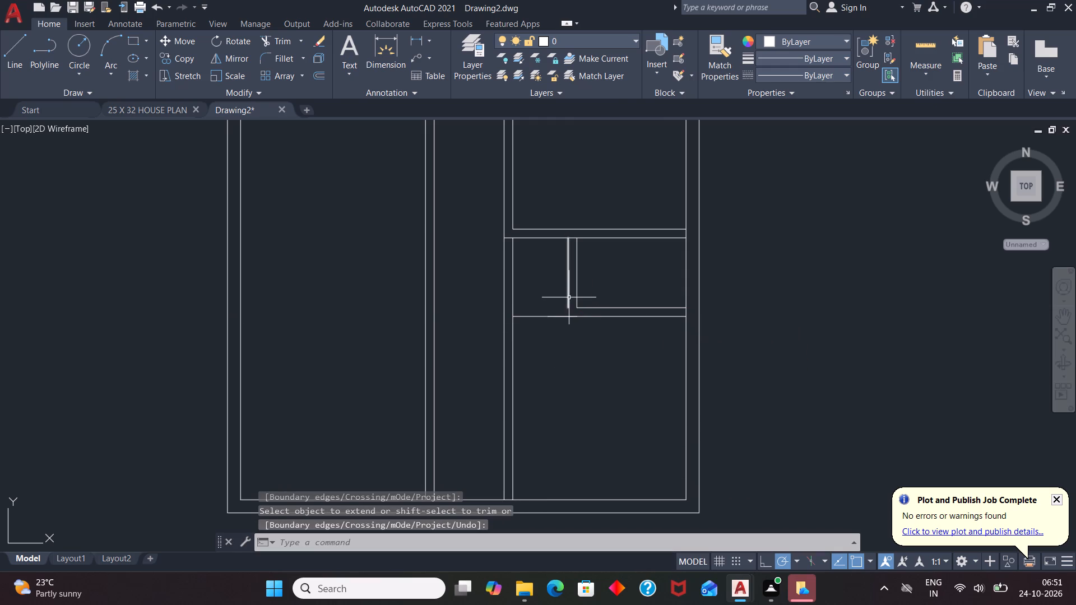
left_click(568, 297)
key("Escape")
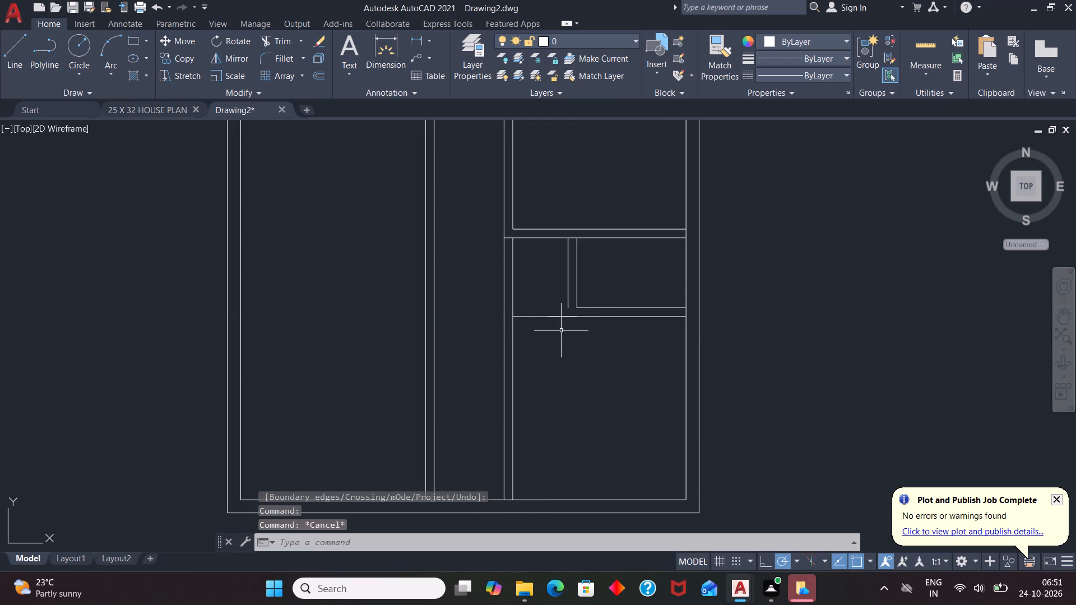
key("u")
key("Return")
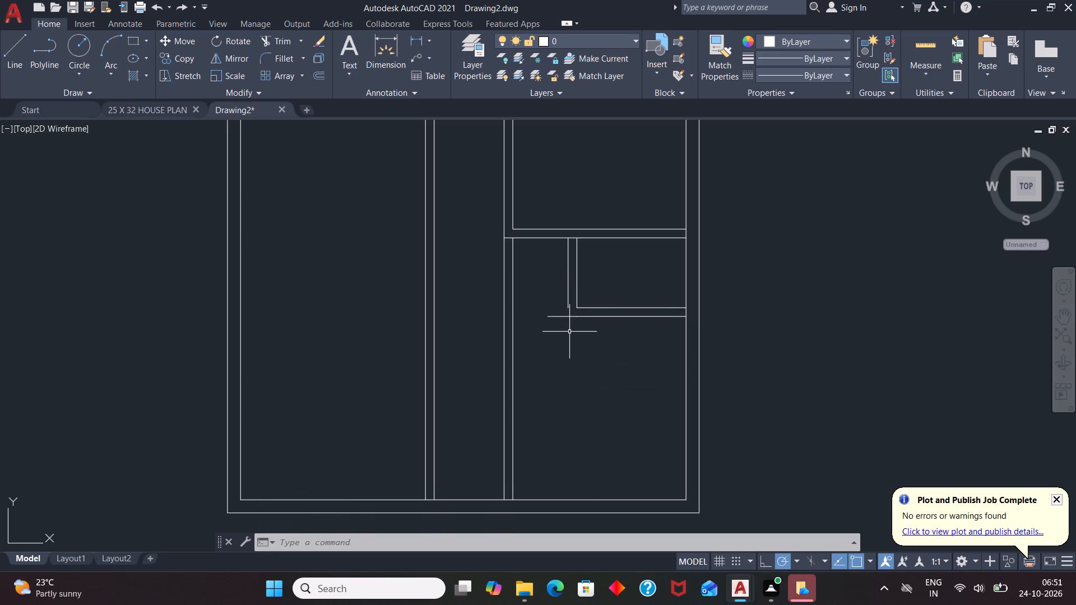
Extend the small room's outer left line down to its outer bottom line.
type("EX")
key("Return")
key("Return")
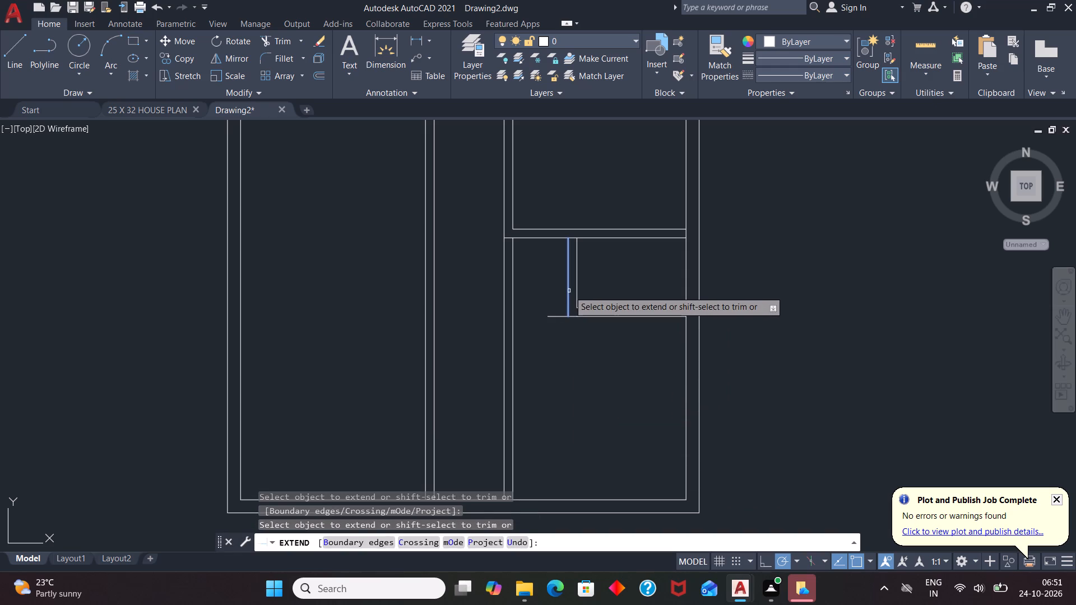
left_click(569, 291)
key("Escape")
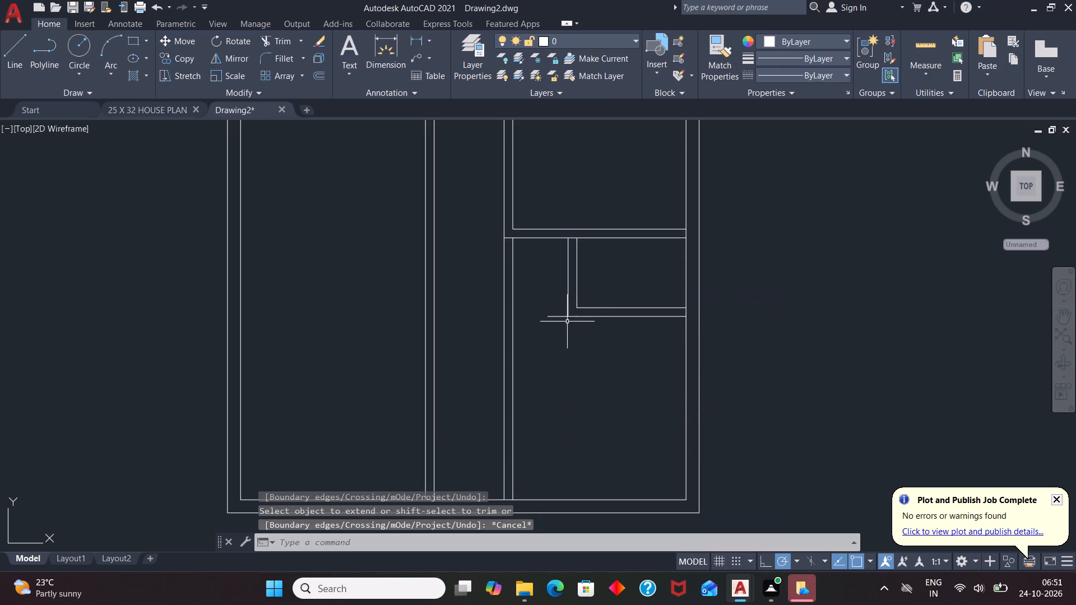
Trim the bottom line's overhang to the left of the small room's outer left line.
key("t")
key("r")
key("Return")
key("Return")
left_click(560, 318)
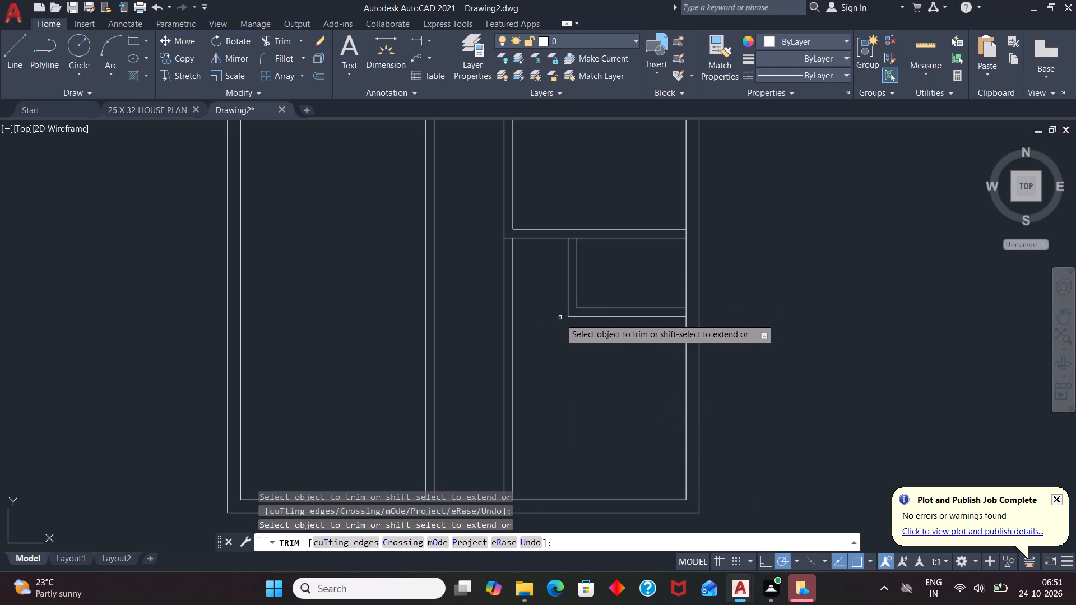
key("Escape")
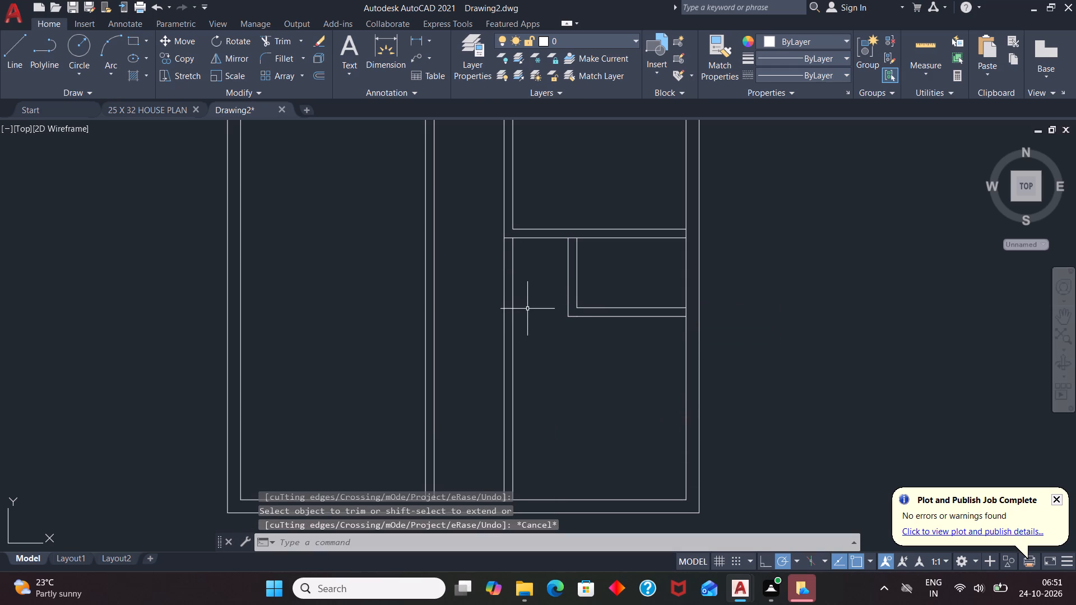
Measure the gap between the third vertical partition and the small room's left wall with a linear dimension, and delete the dimension.
type("DLI")
key("Return")
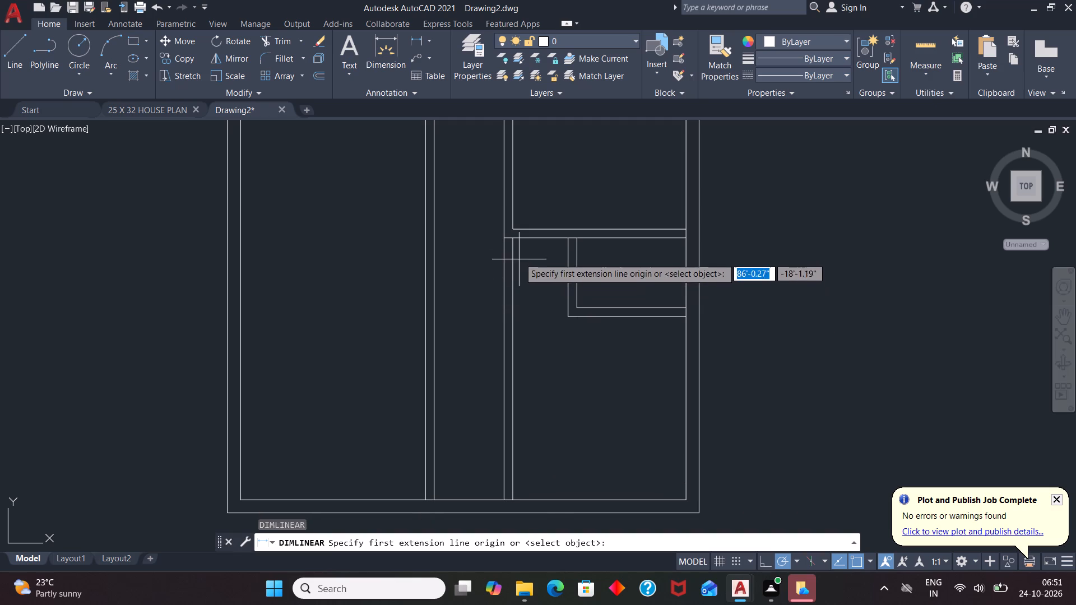
left_click(517, 242)
left_click(564, 241)
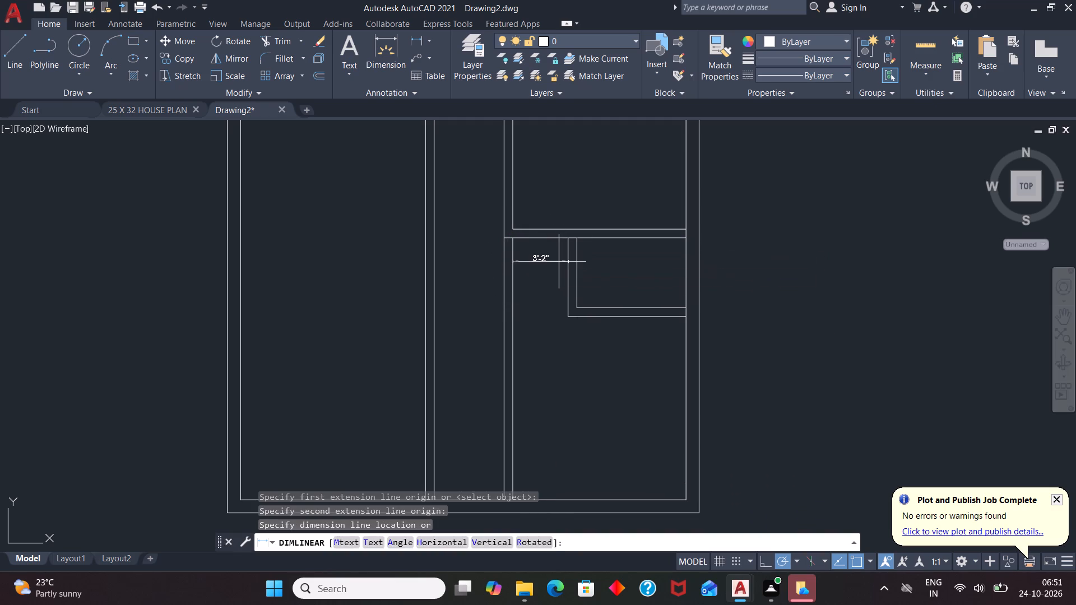
left_click(559, 262)
left_click(544, 259)
key("Delete")
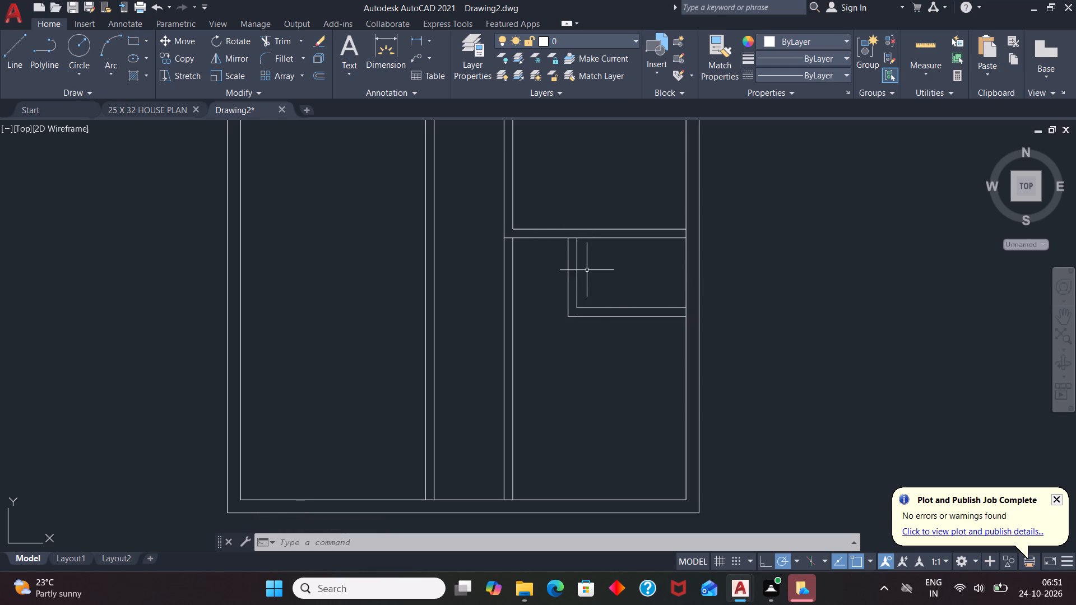
Draw a 3'2" horizontal line from the small room's outer lower-left corner left to the third vertical partition's right line.
scroll(564, 259, "down", 1)
scroll(583, 290, "up", 1)
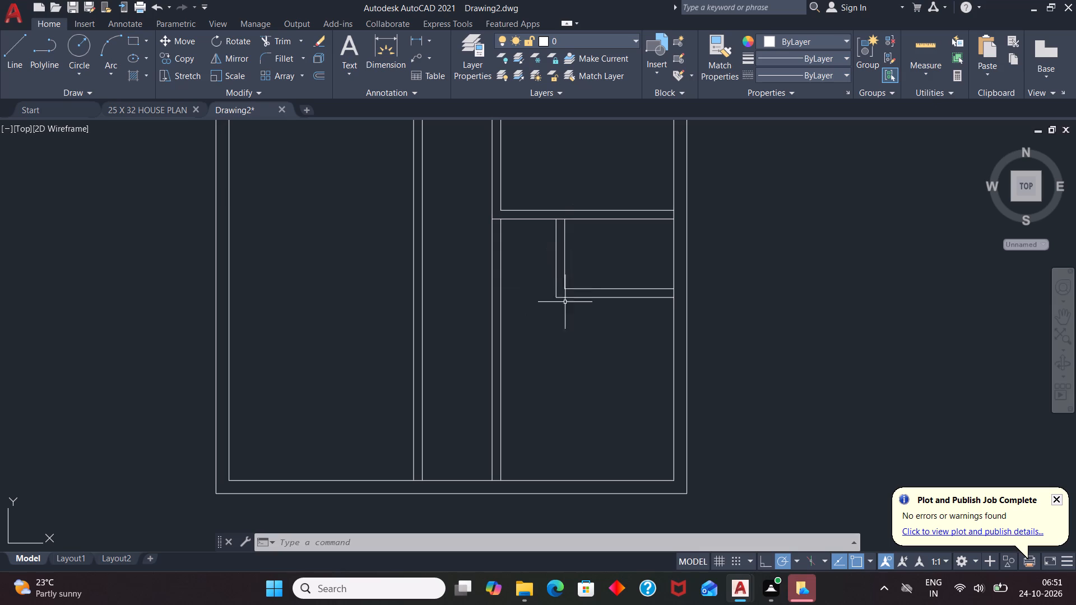
key("l")
key("Return")
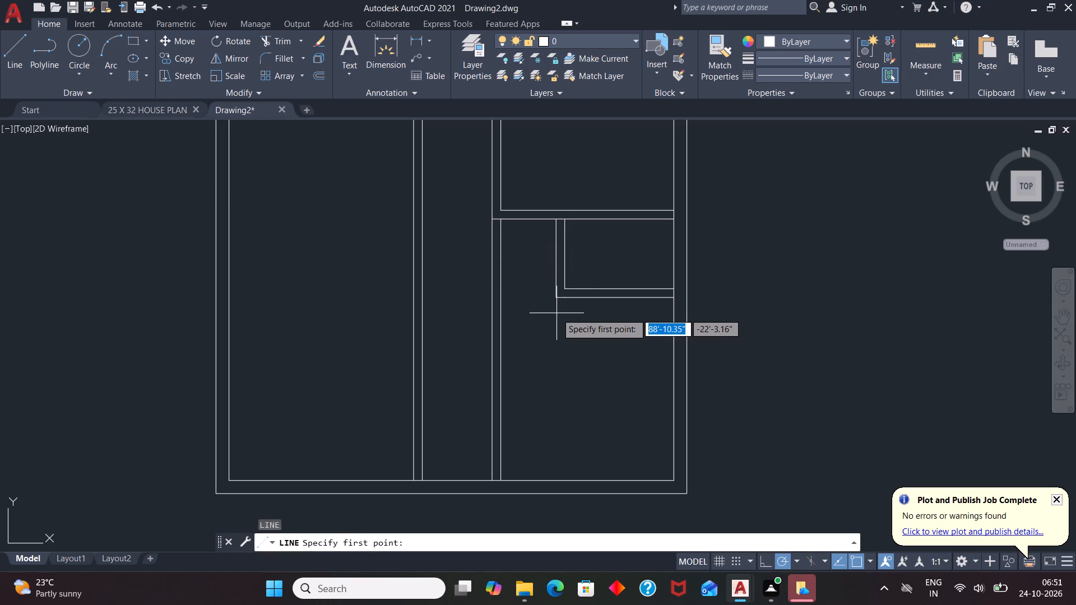
scroll(555, 305, "up", 2)
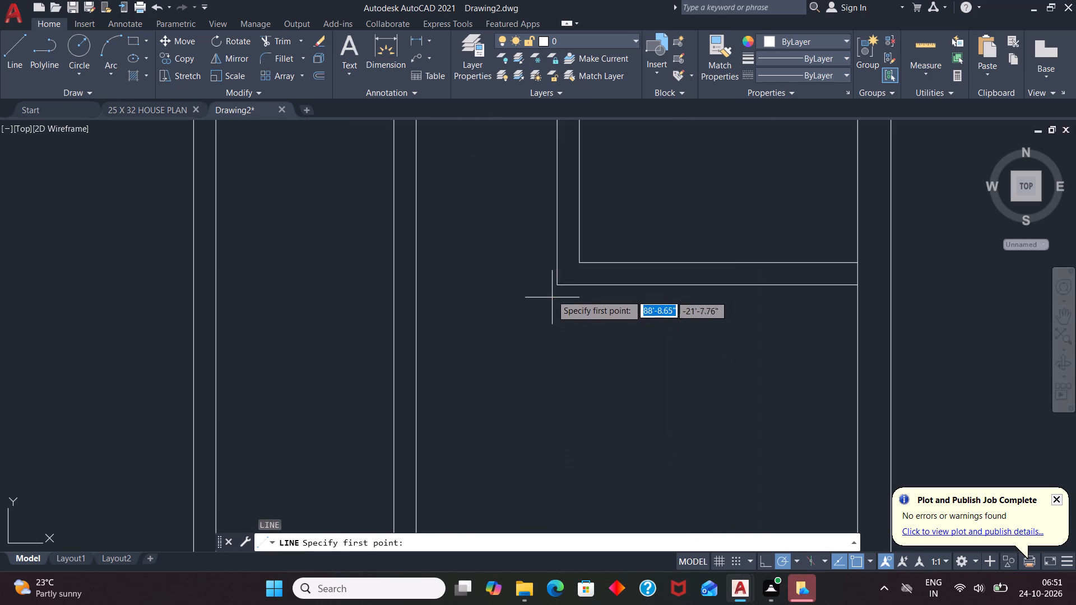
left_click(553, 283)
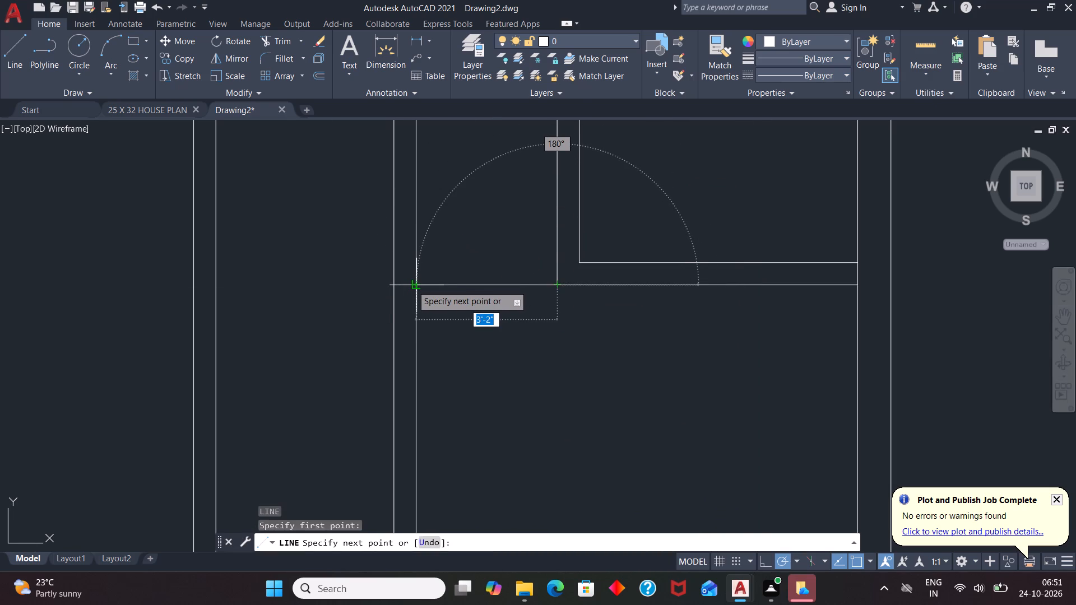
left_click(412, 285)
key("Escape")
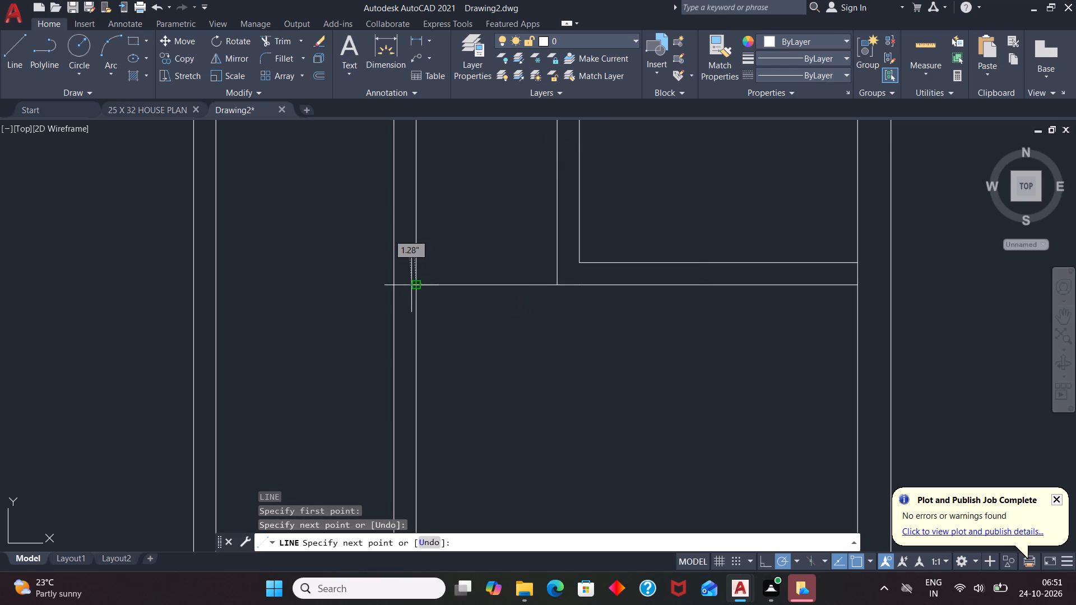
Offset the new horizontal line left of the small room 6" upward.
key("o")
key("Return")
key("6")
key("Return")
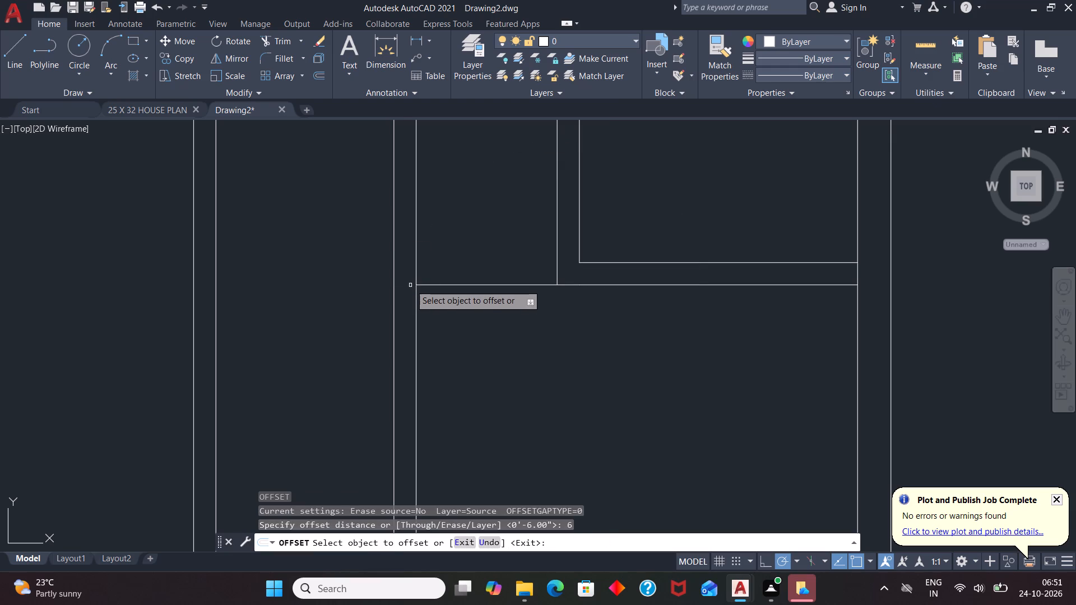
left_click(430, 283)
left_click(454, 256)
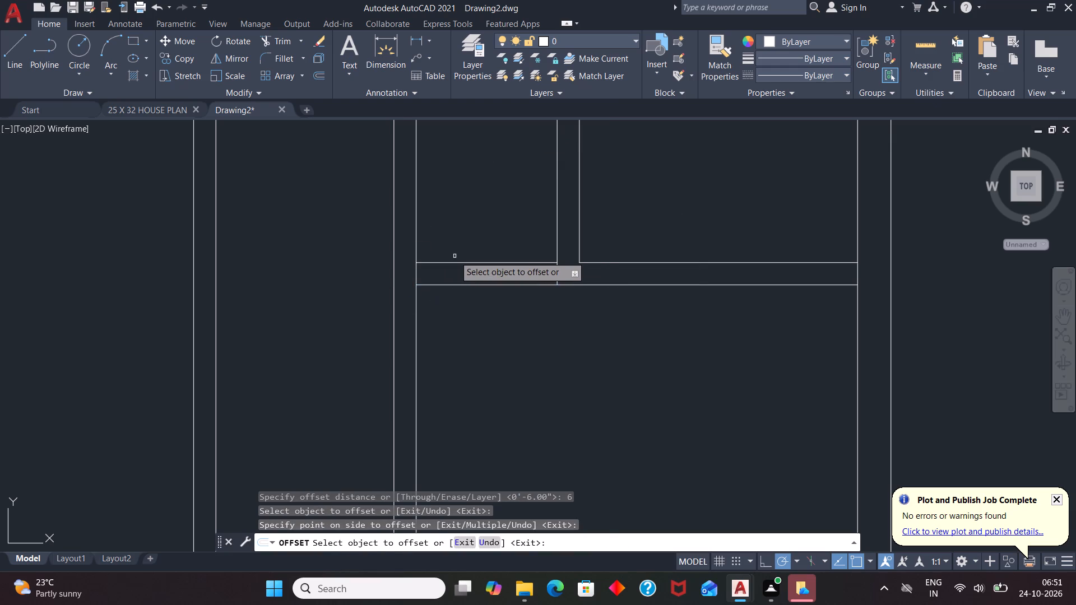
key("Escape")
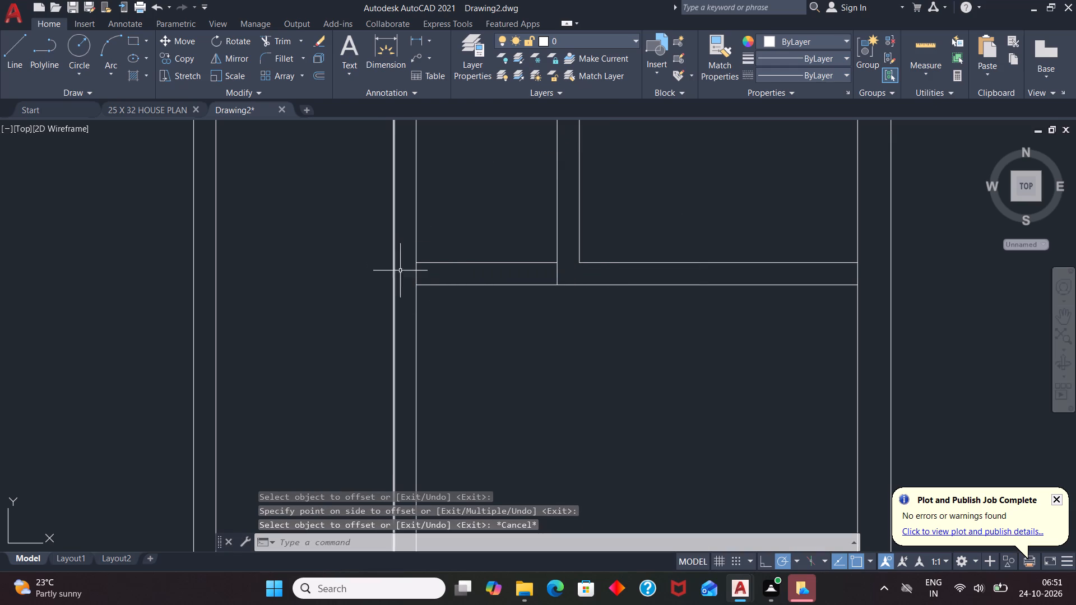
Extend the offset line leftward to the third vertical partition's left line.
type("EX")
key("Return")
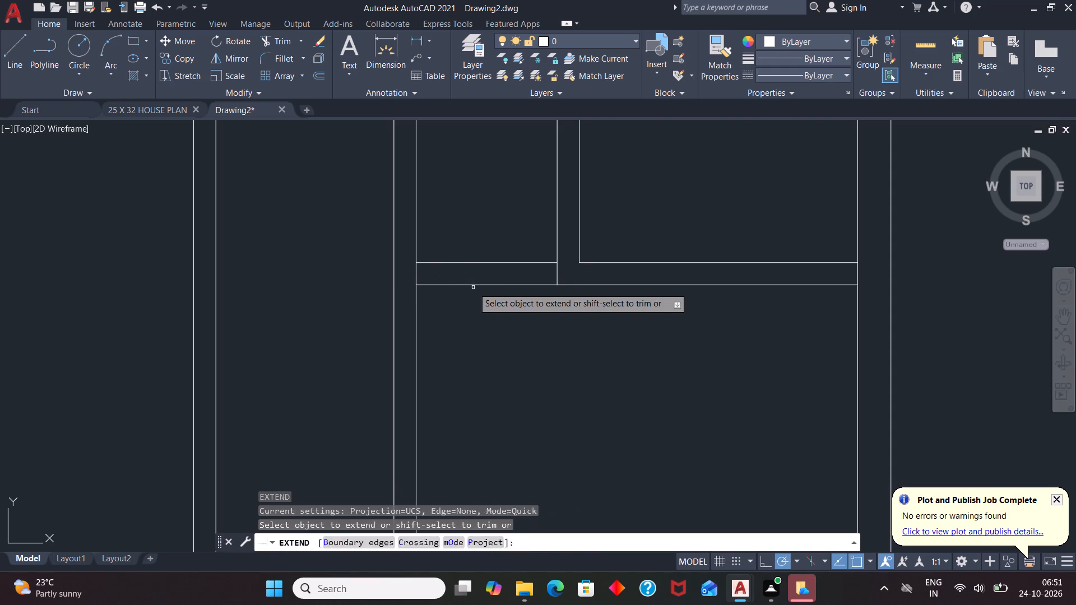
key("Return")
left_click(464, 262)
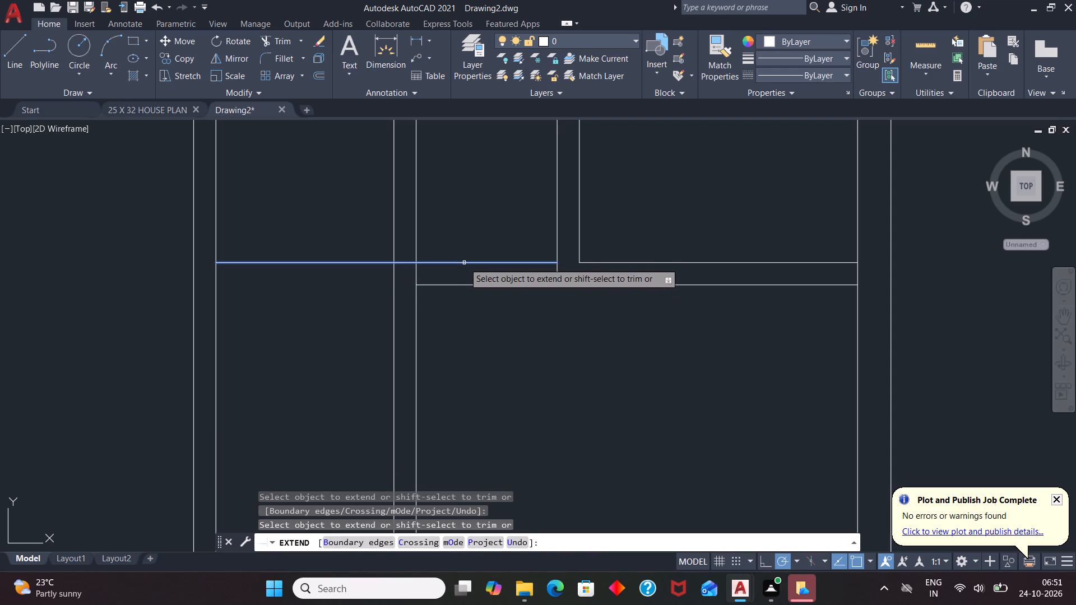
key("Escape")
Trim both lines of the third vertical partition between the two horizontal partitions beside the small room.
scroll(503, 181, "down", 2)
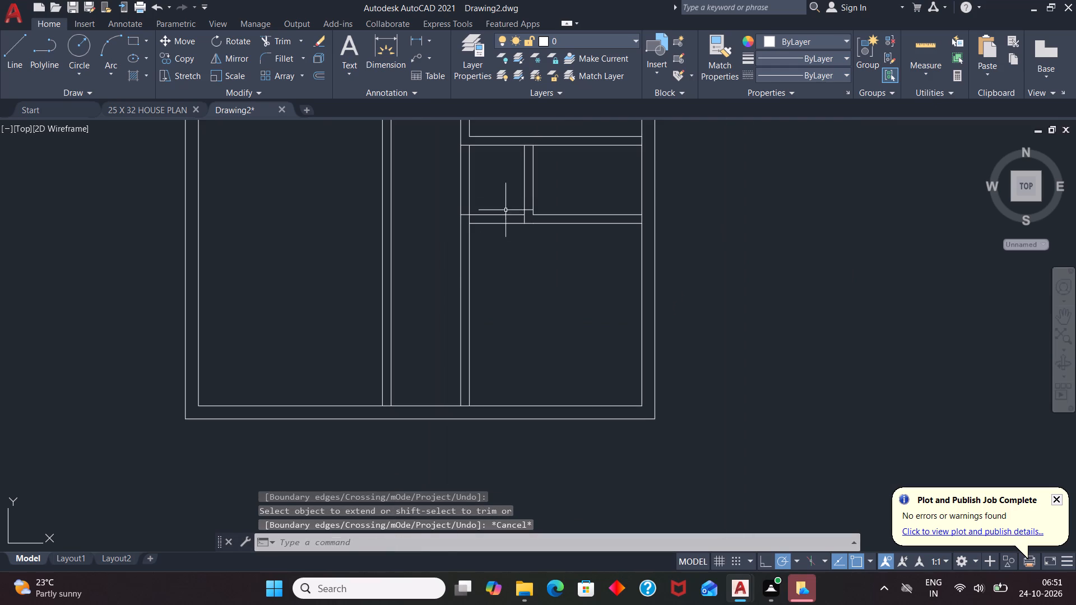
scroll(452, 159, "up", 2)
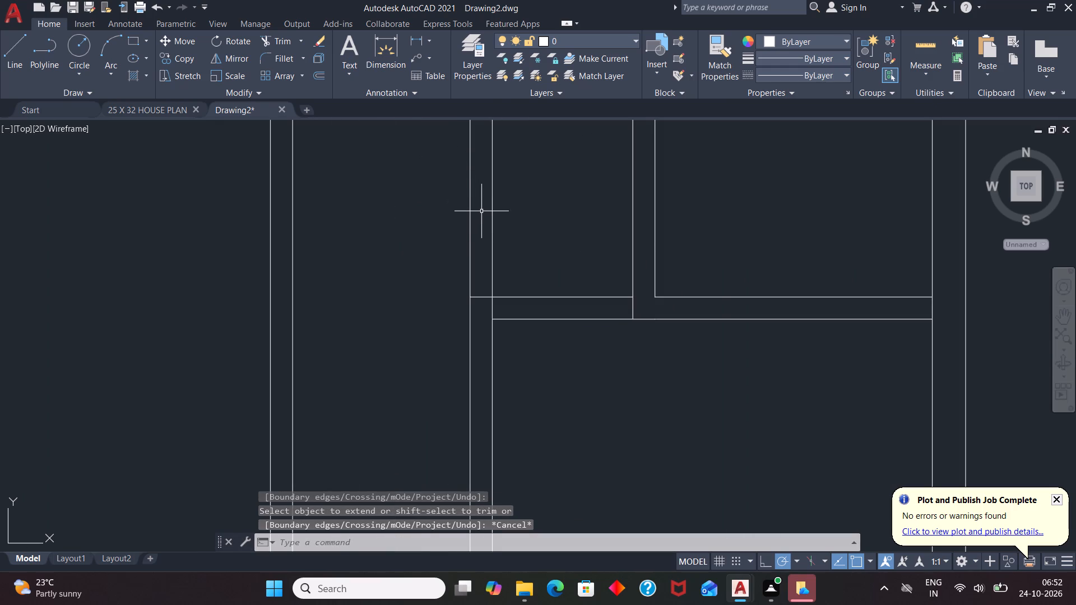
type("TR")
key("Return")
key("Return")
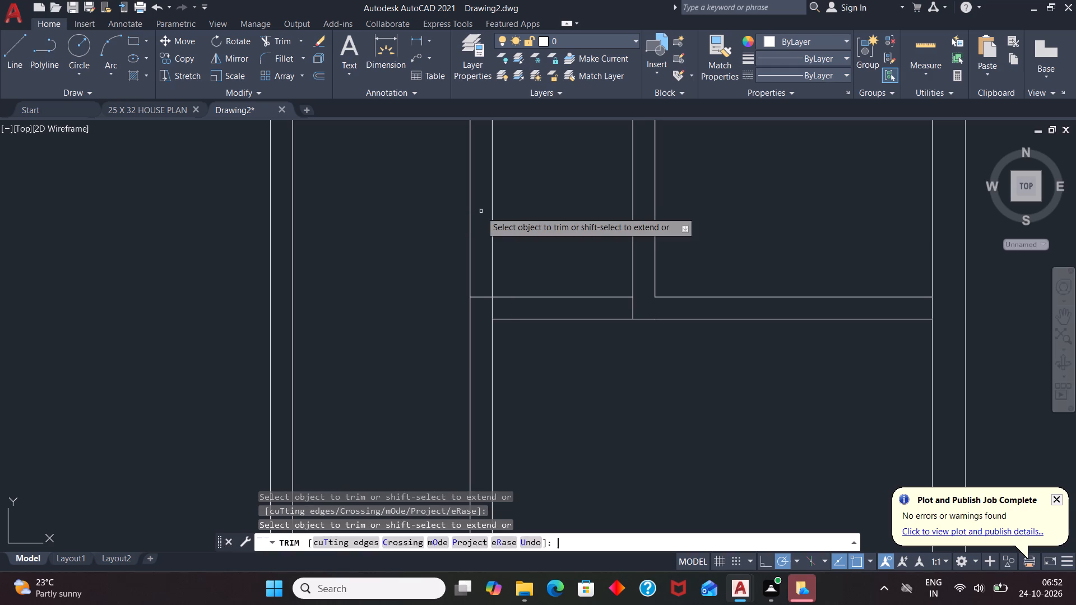
scroll(493, 247, "down", 2)
left_click_drag(511, 227, 465, 240)
left_click(465, 240)
left_click(465, 239)
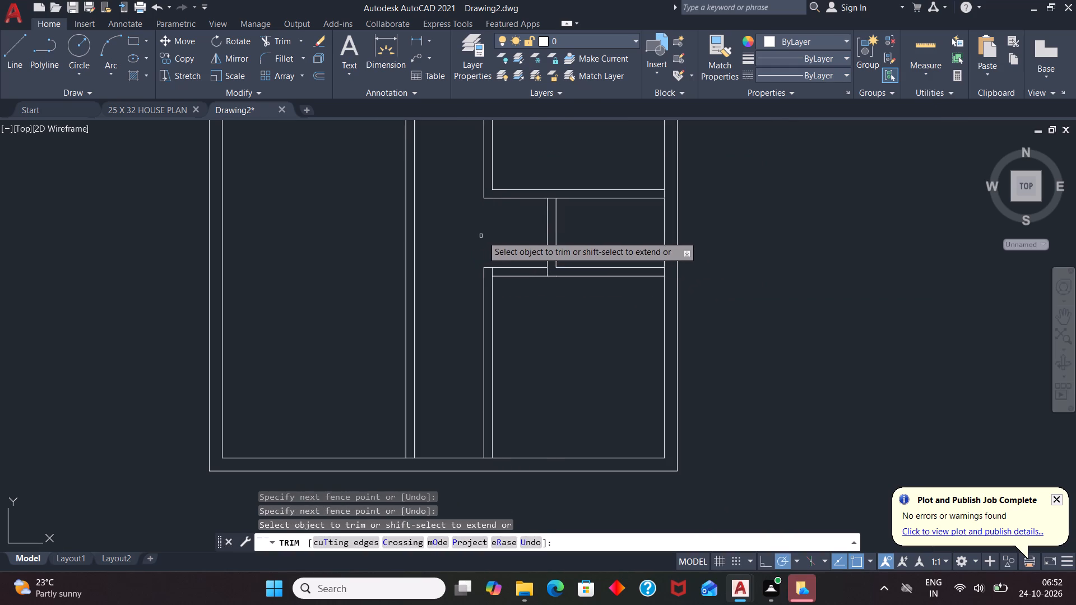
scroll(495, 272, "up", 3)
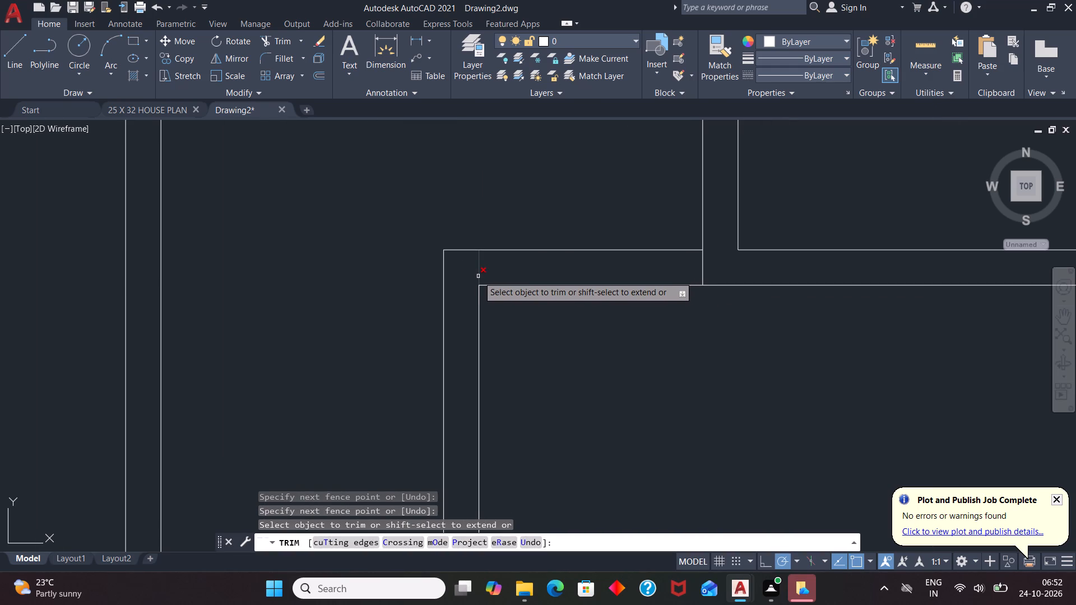
scroll(529, 292, "down", 2)
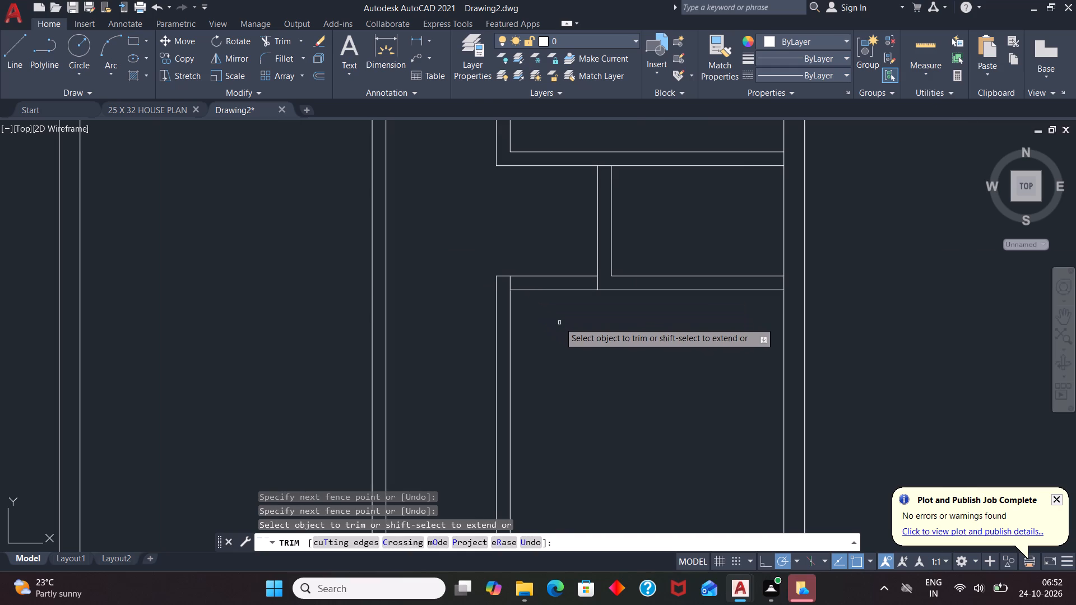
scroll(605, 254, "down", 2)
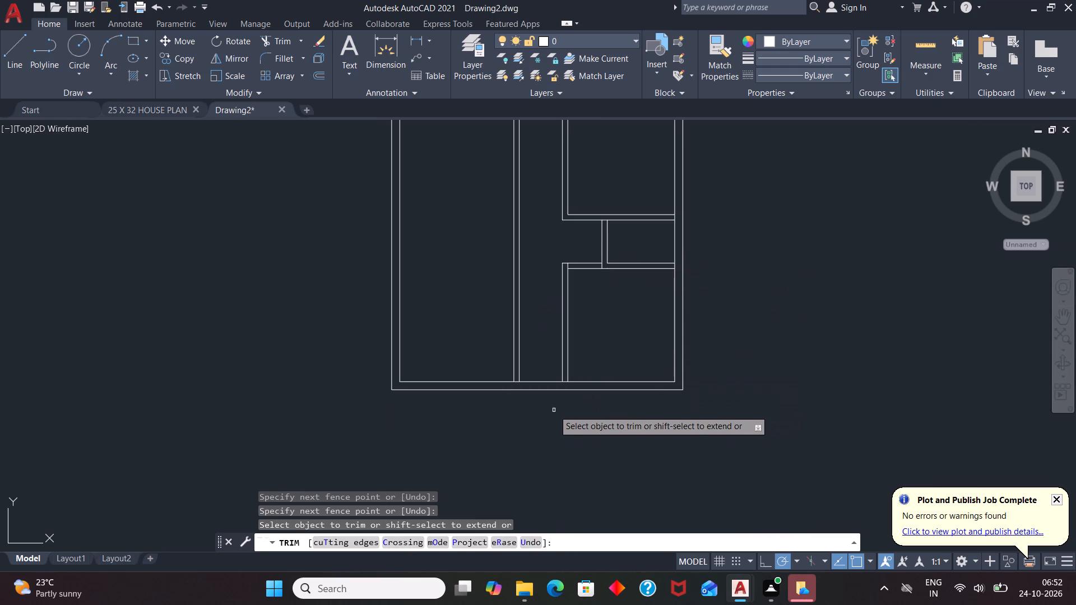
key("Escape")
Draw a 3'6" horizontal line leftward from the long central partition's left line, starting 7'9" below the top room's lower wall line.
scroll(590, 420, "down", 2)
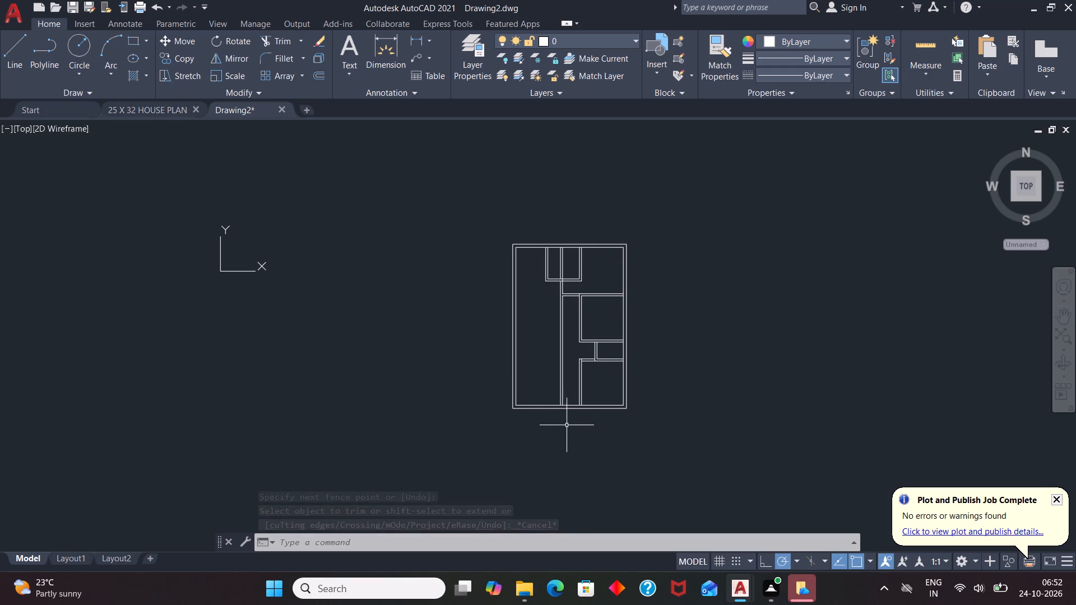
scroll(567, 420, "up", 2)
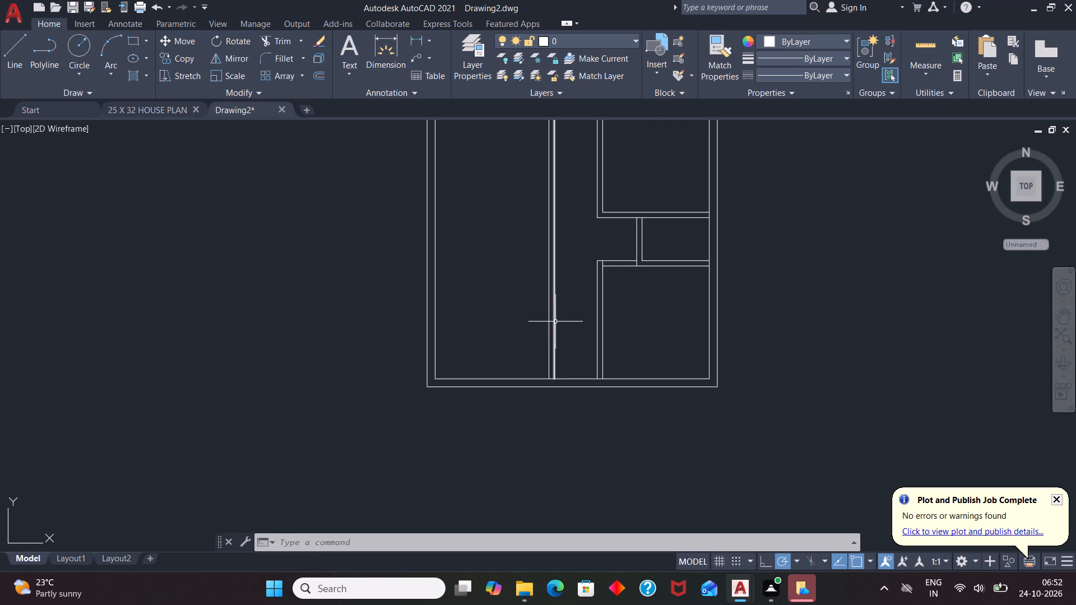
scroll(530, 373, "down", 2)
scroll(539, 281, "up", 2)
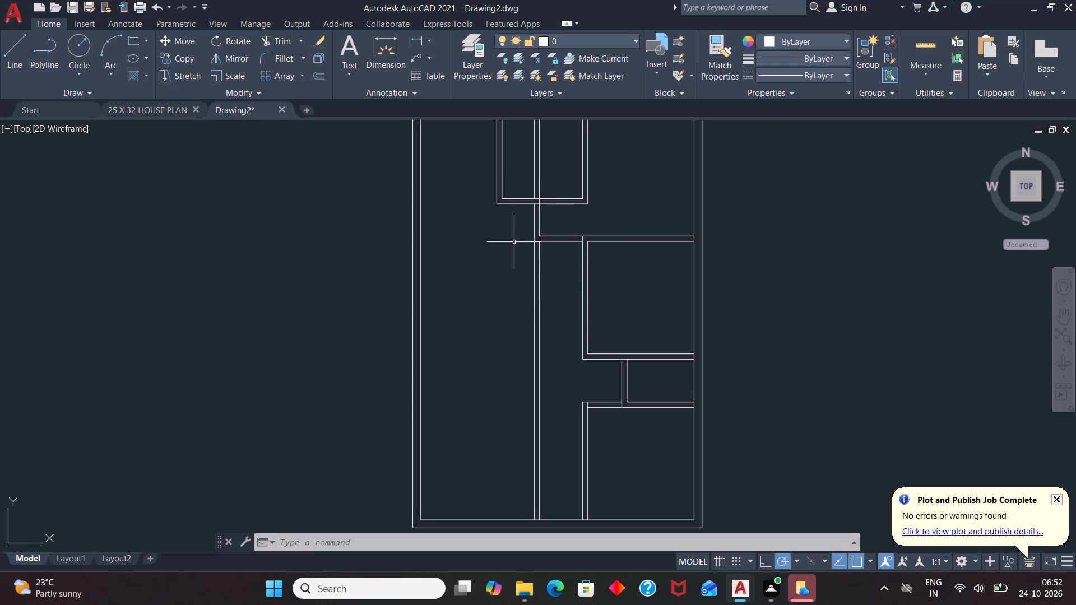
key("l")
key("Return")
type("TK")
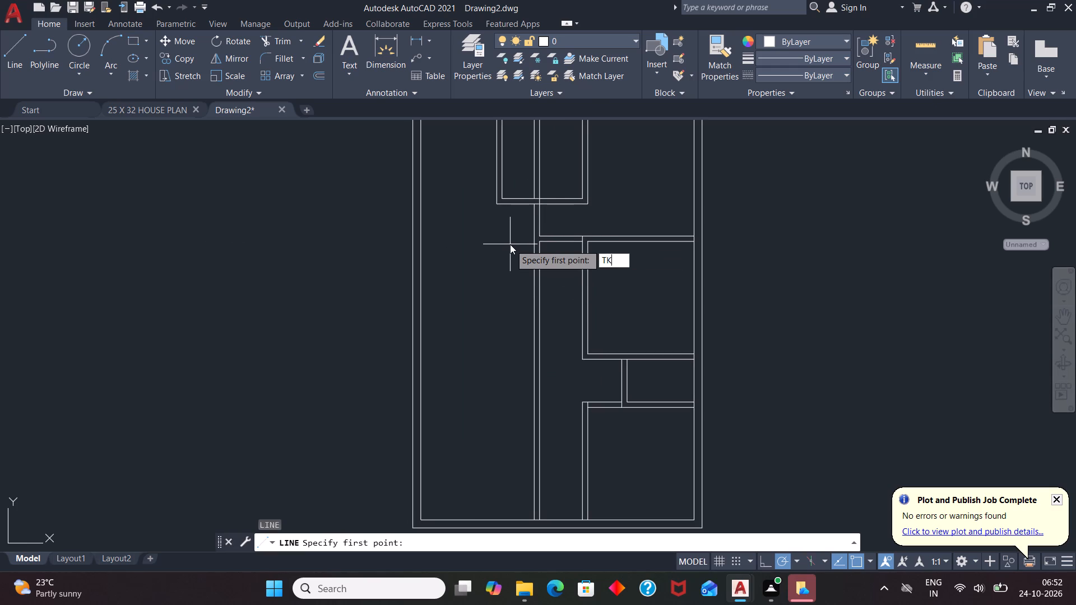
key("Return")
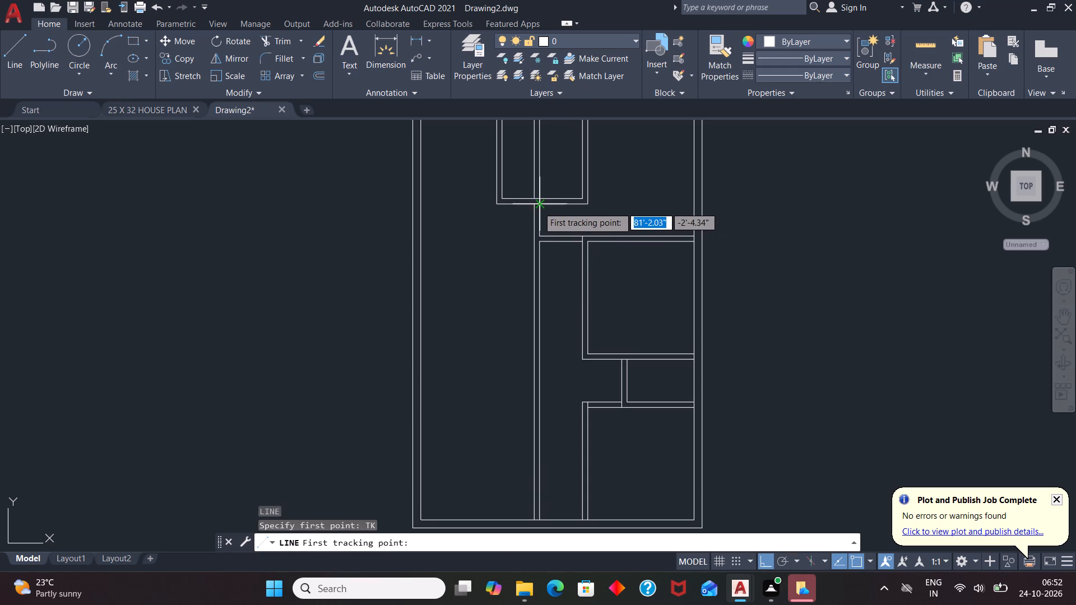
left_click_drag(535, 206, 536, 215)
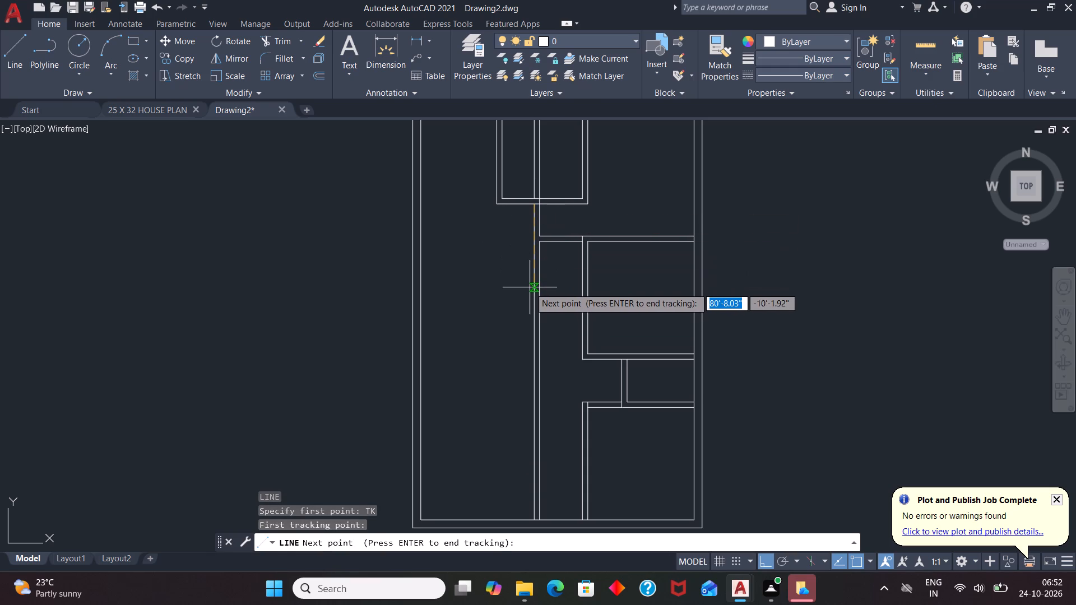
type("7'9\"")
key("Return")
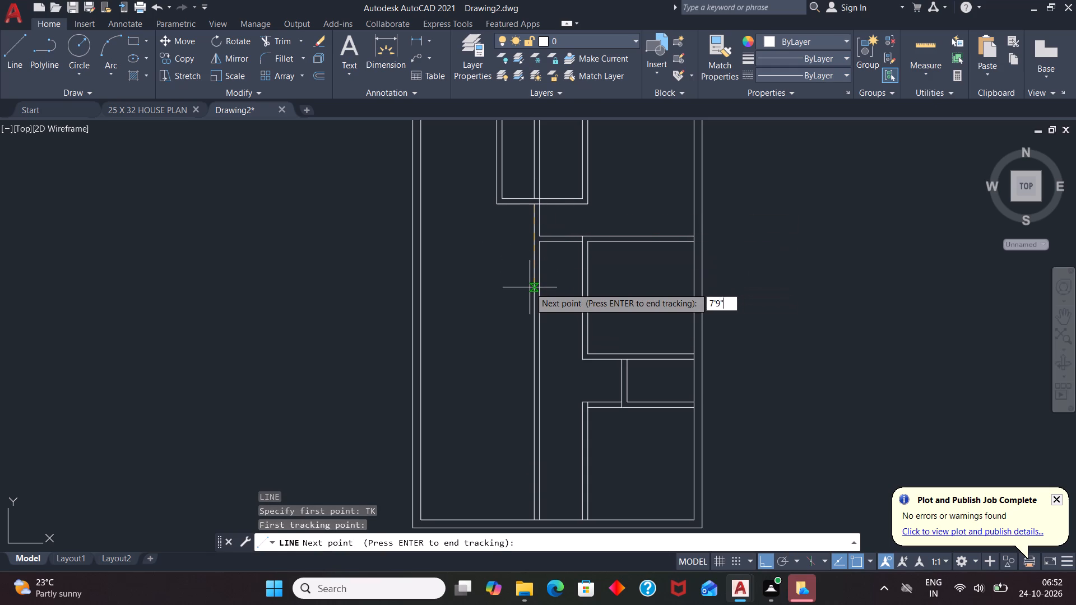
key("Return")
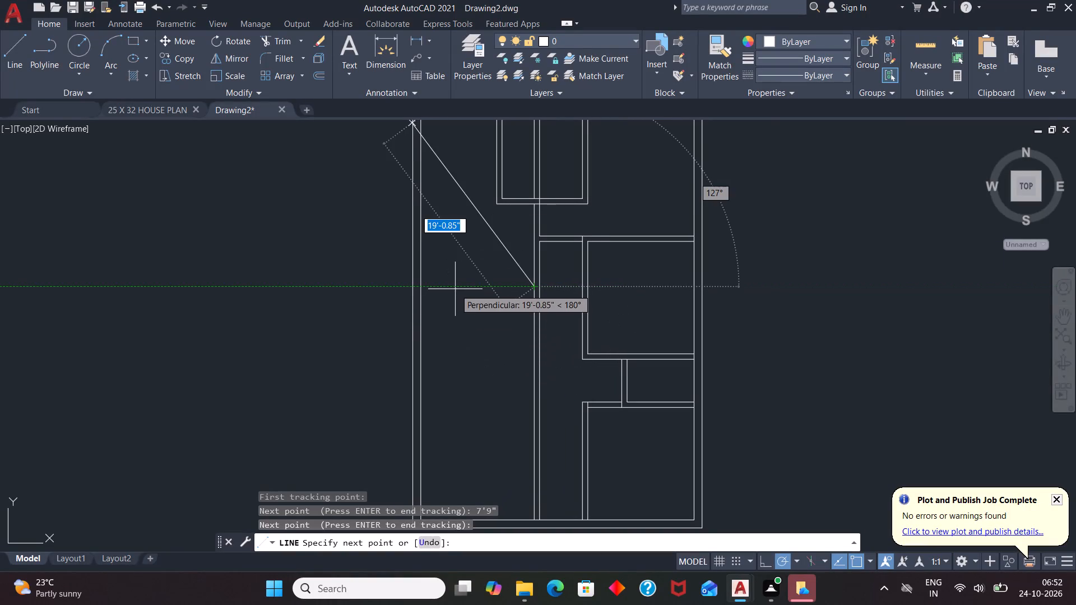
scroll(455, 288, "up", 3)
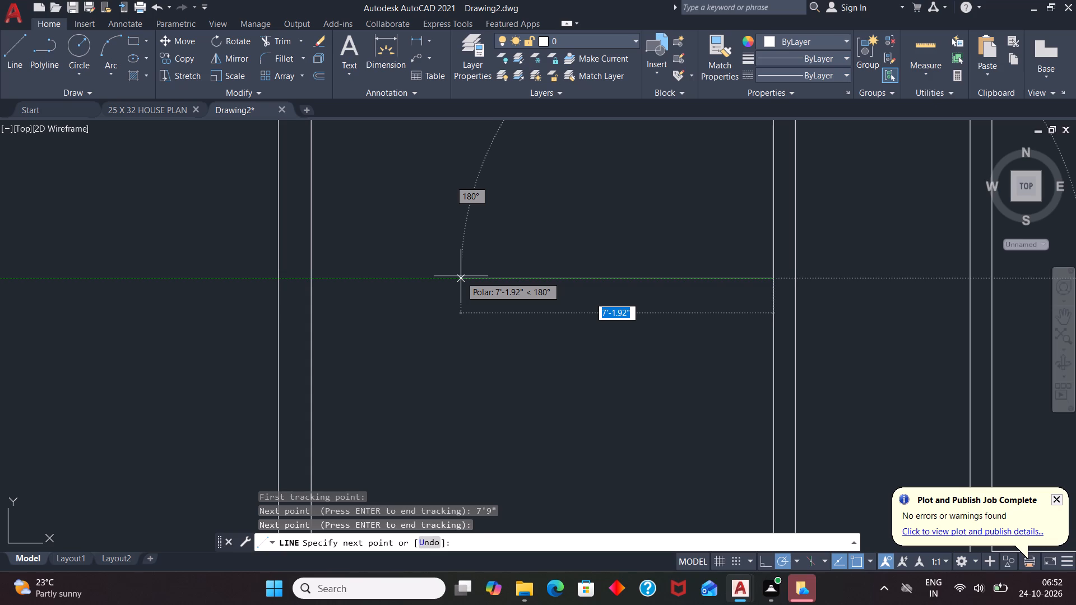
type("3'6\"")
key("Return")
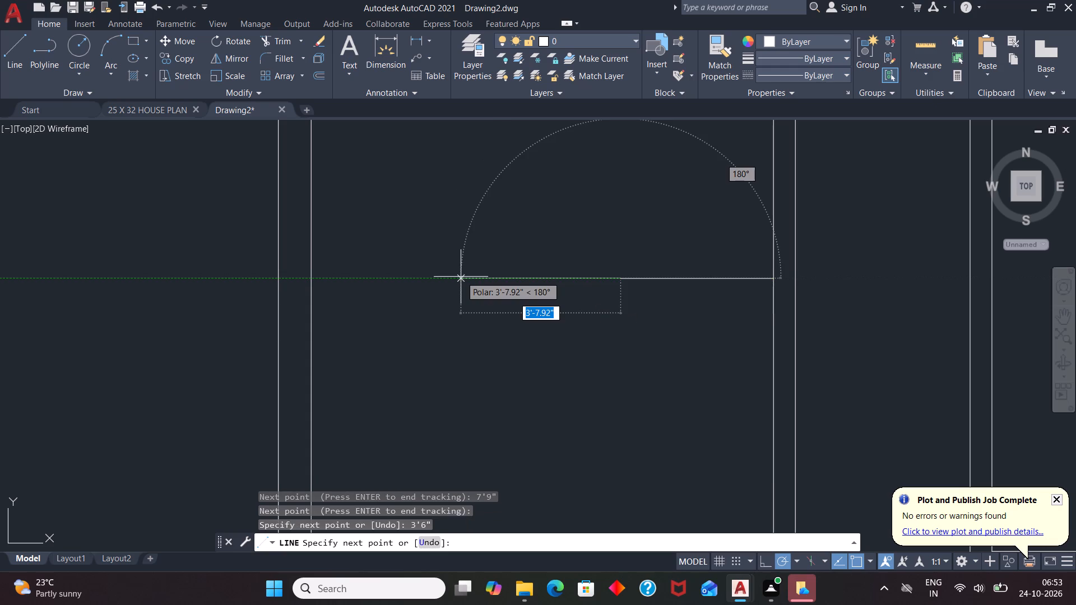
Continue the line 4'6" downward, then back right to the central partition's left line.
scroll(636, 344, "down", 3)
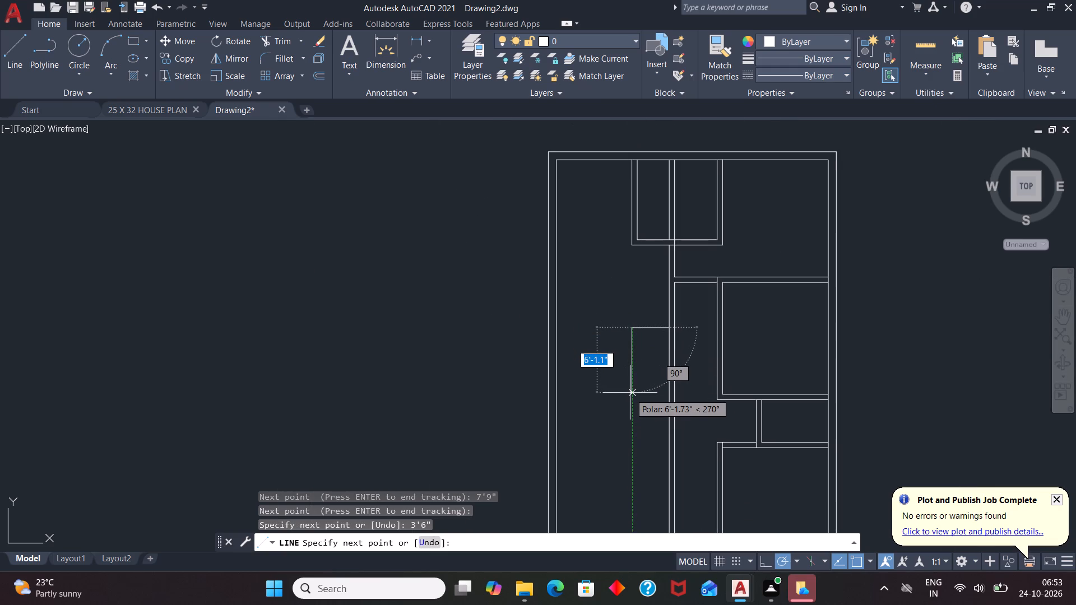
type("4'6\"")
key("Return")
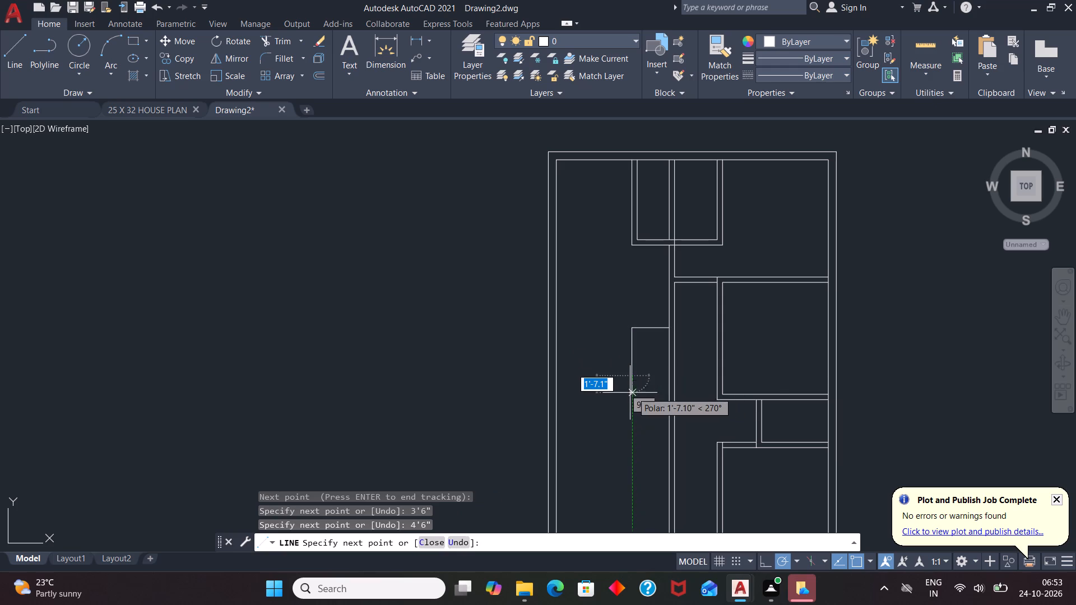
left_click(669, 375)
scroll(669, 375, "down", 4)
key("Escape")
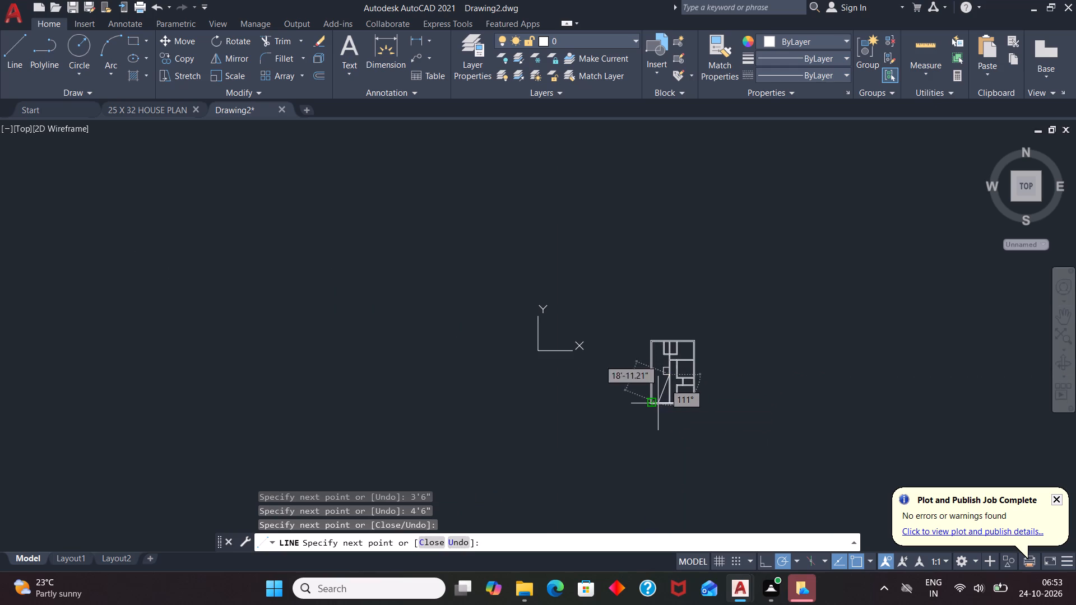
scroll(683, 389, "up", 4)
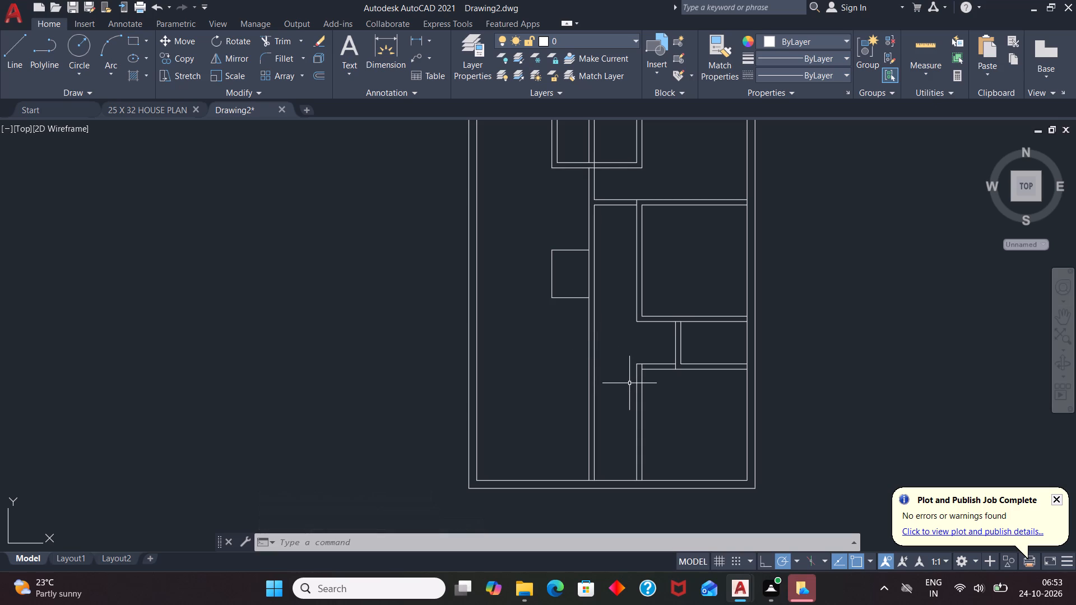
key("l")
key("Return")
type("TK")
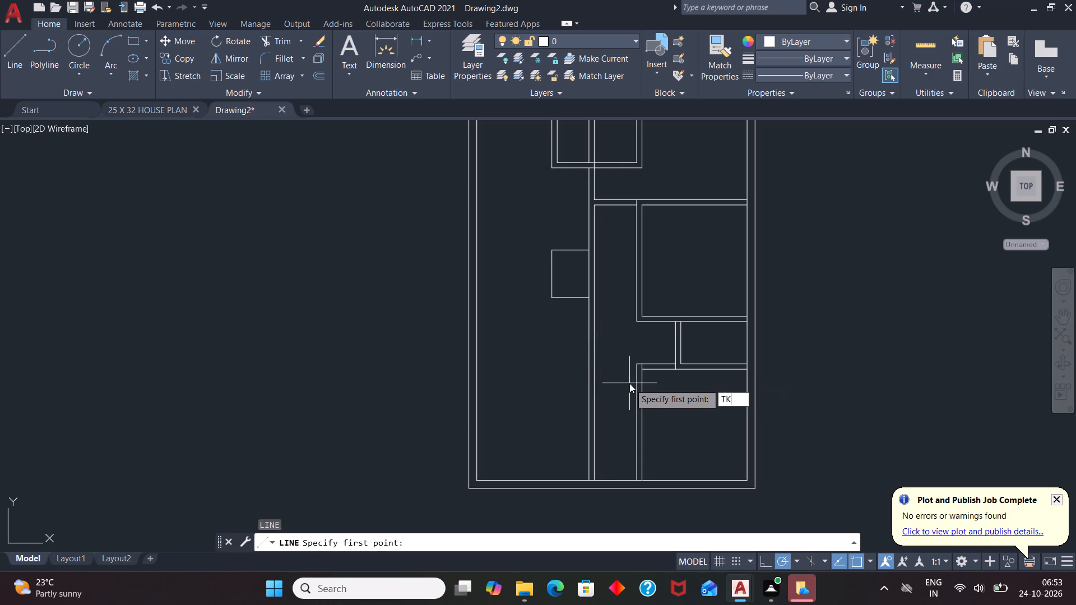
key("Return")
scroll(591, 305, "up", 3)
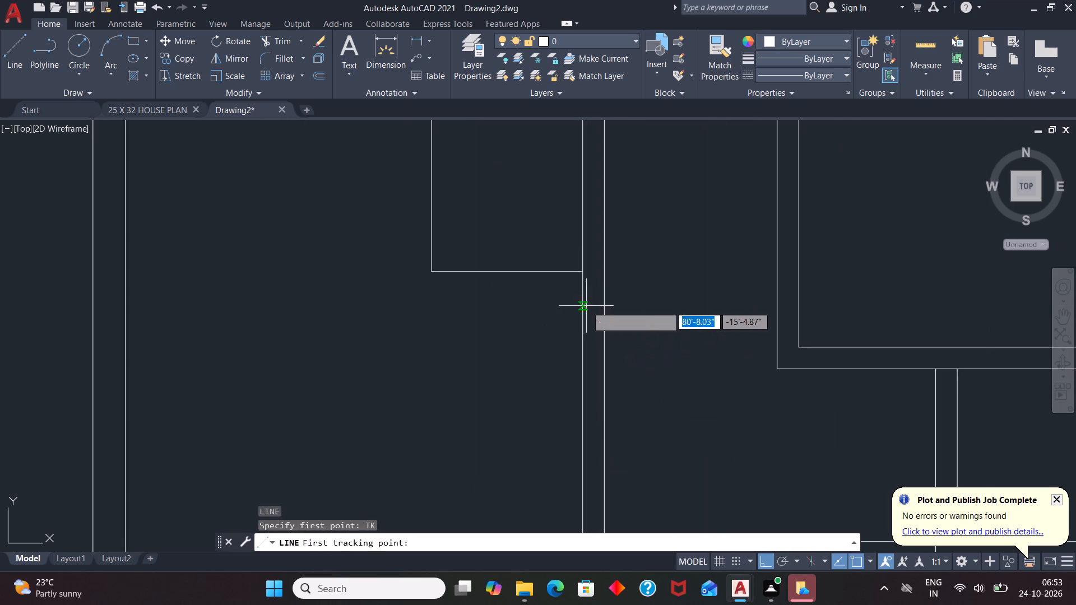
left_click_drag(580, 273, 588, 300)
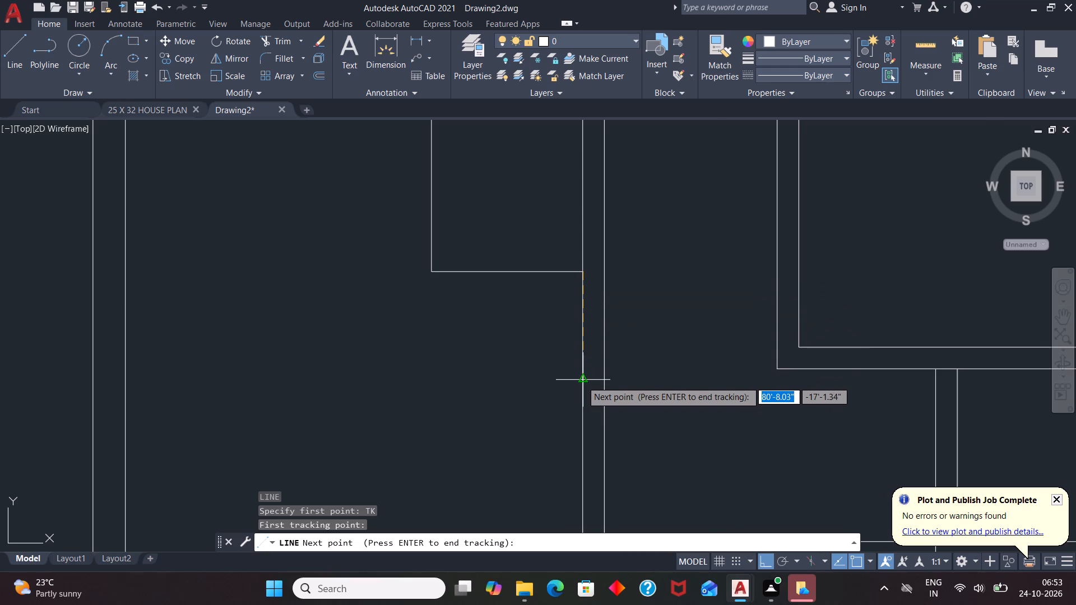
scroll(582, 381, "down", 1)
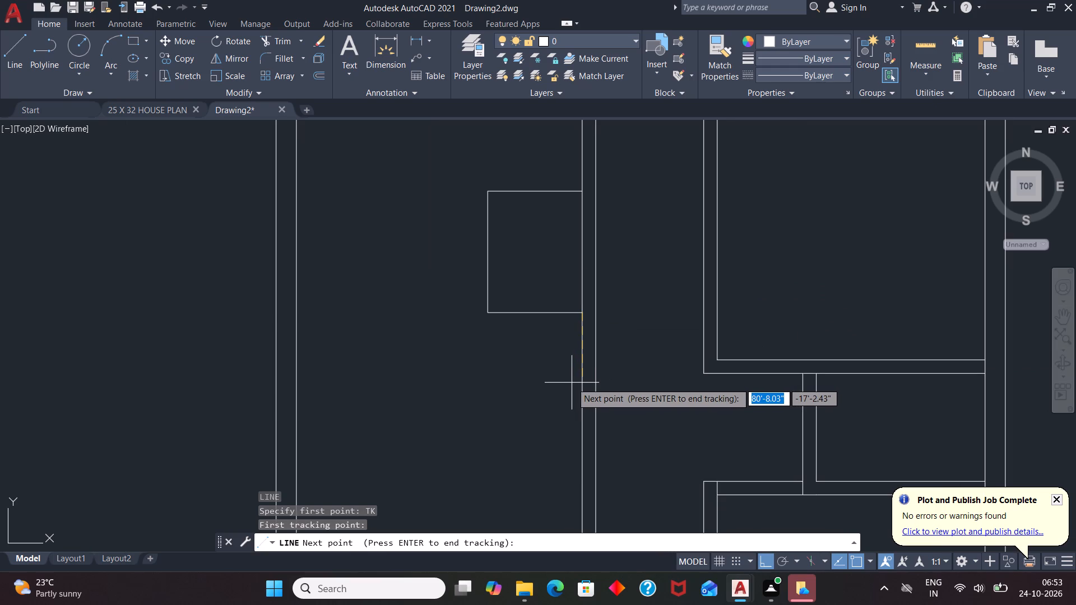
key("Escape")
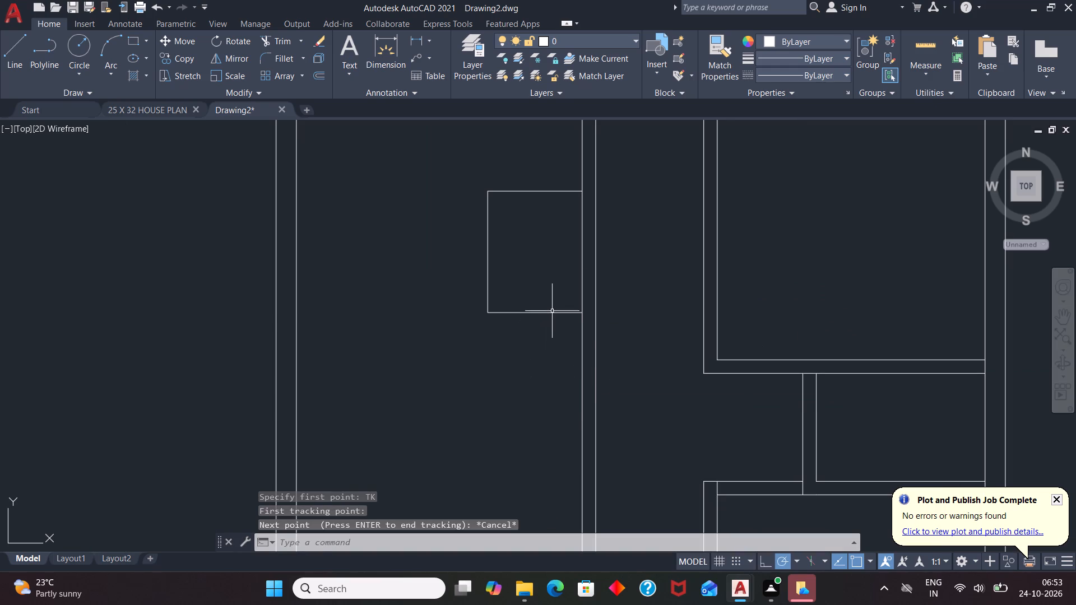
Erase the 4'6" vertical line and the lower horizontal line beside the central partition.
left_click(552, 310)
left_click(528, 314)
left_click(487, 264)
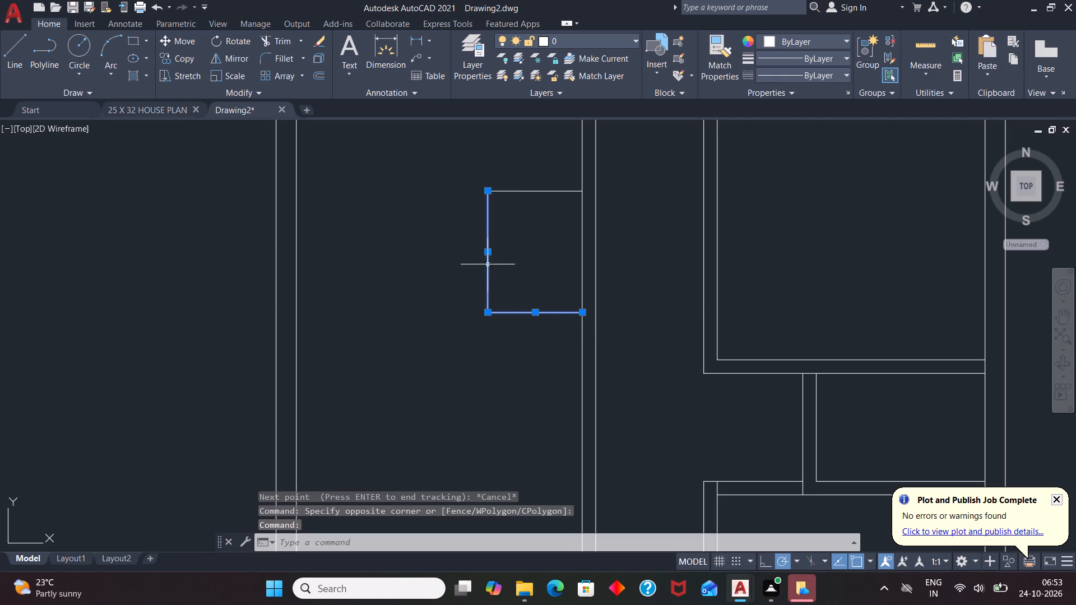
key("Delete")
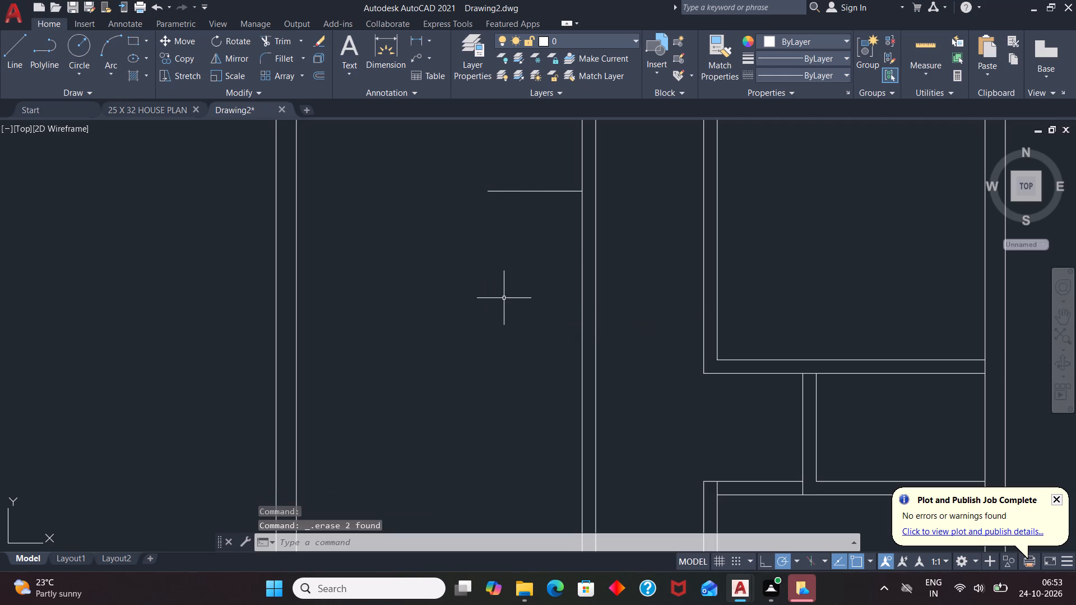
Offset the 3'6" horizontal line 4" downward.
key("o")
key("Return")
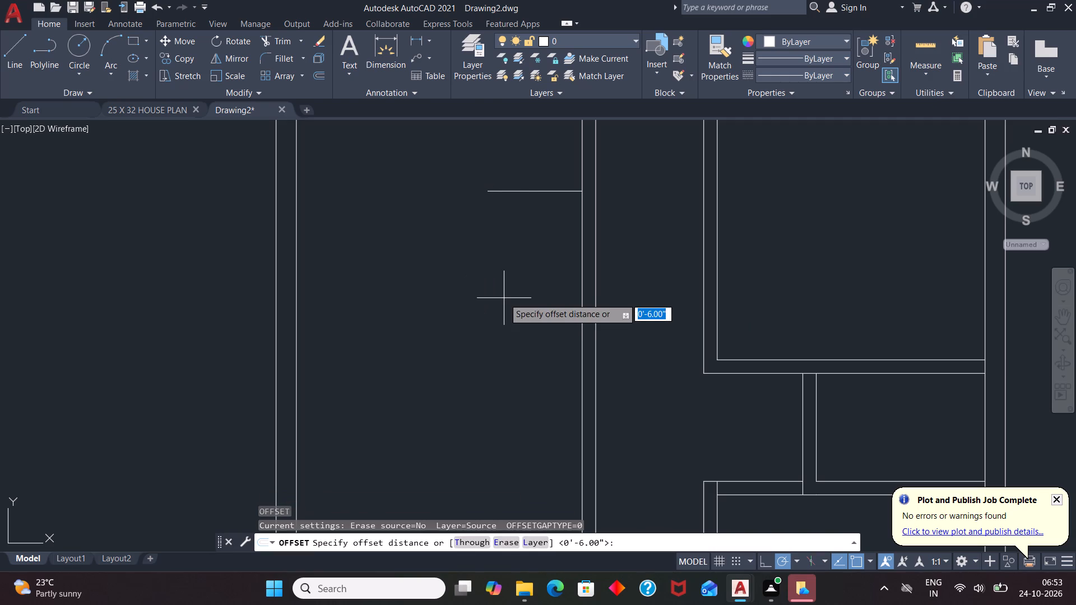
key("4")
key("Return")
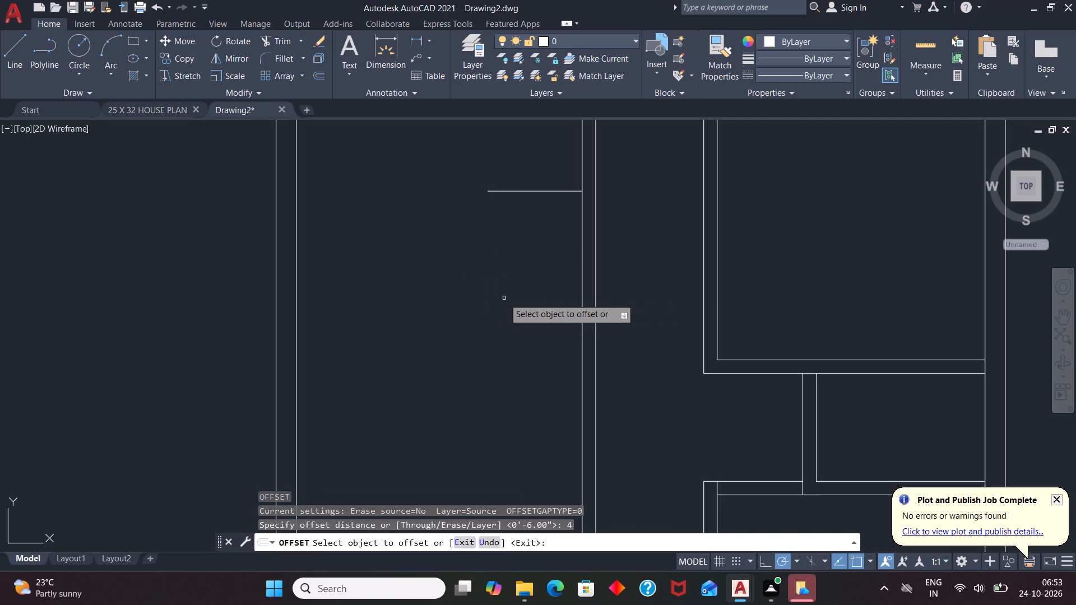
left_click(555, 191)
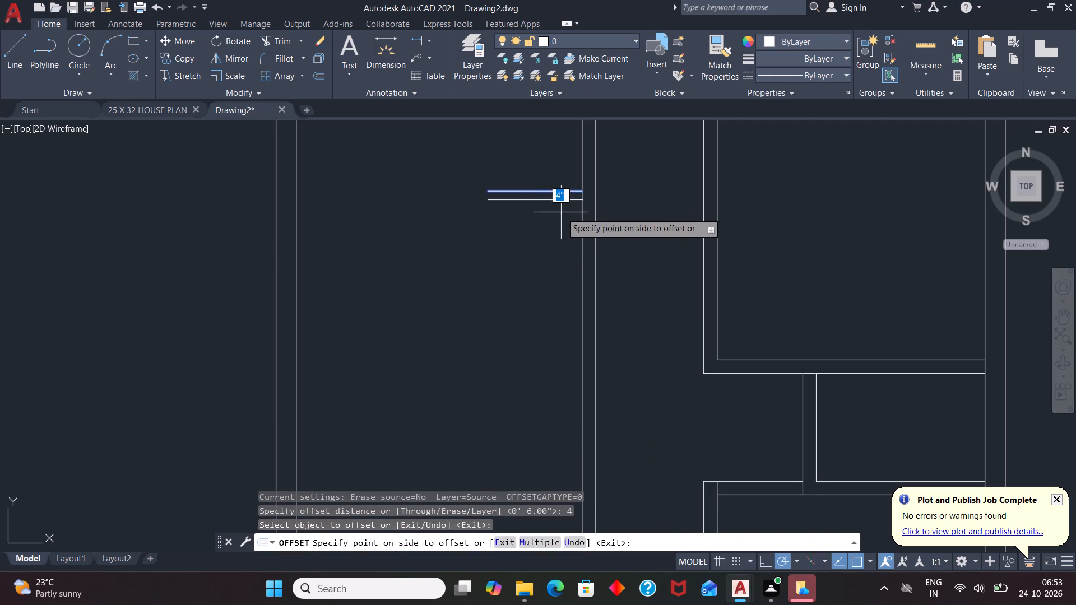
left_click(562, 212)
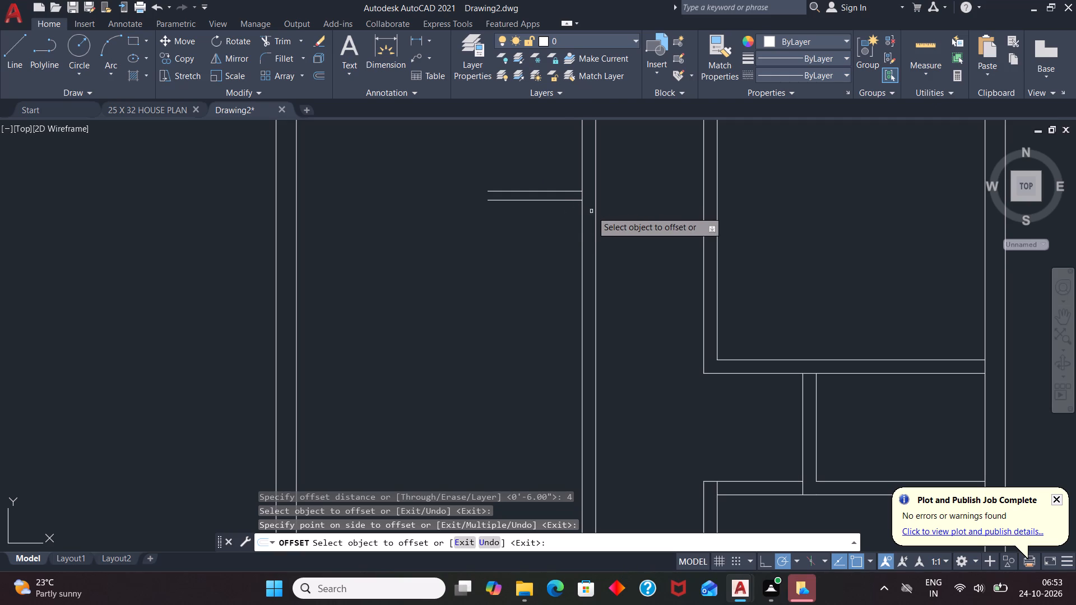
key("Escape")
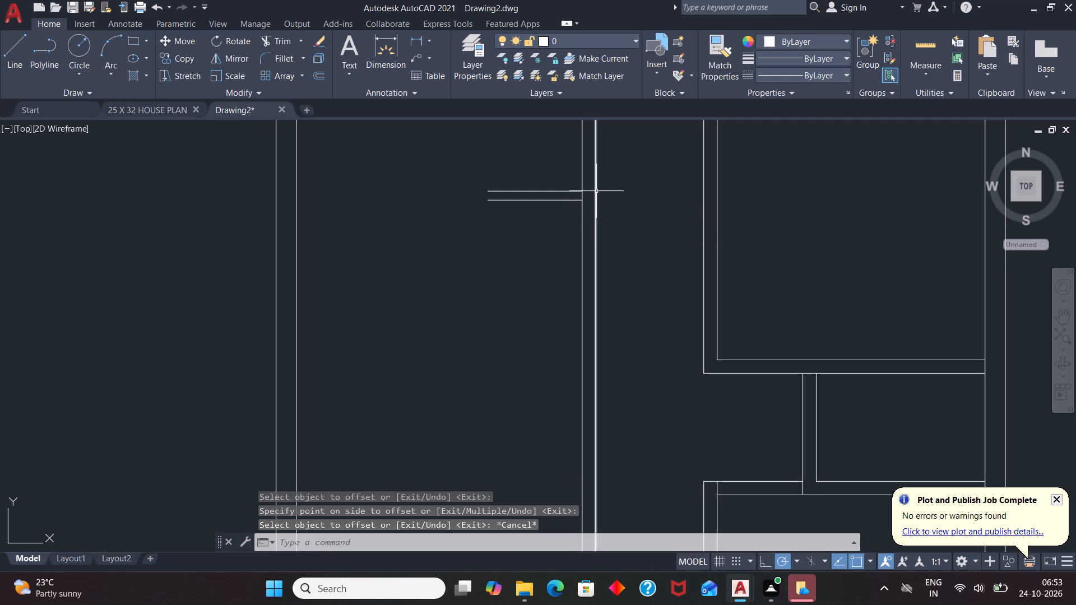
Extend the lower offset line rightward to the central partition's right line.
key("x")
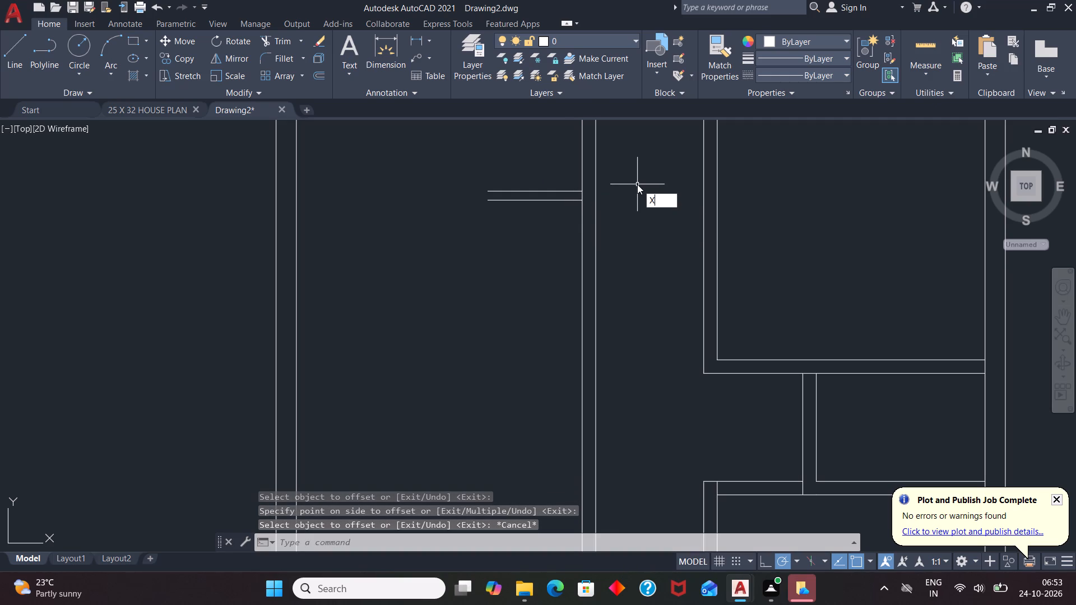
key("BackSpace")
key("e")
key("x")
key("Return")
key("Return")
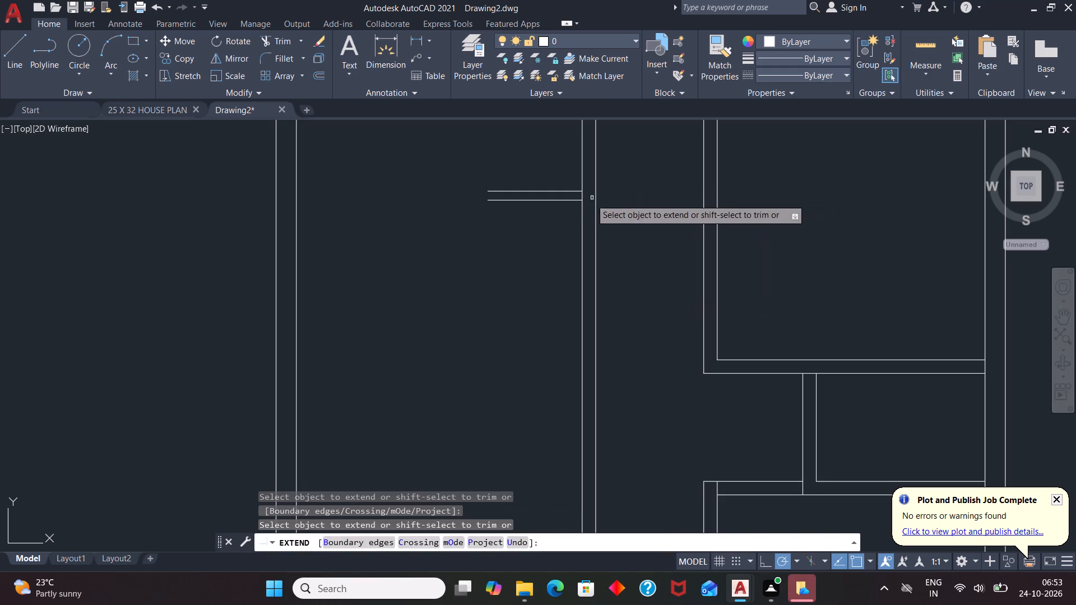
left_click(572, 201)
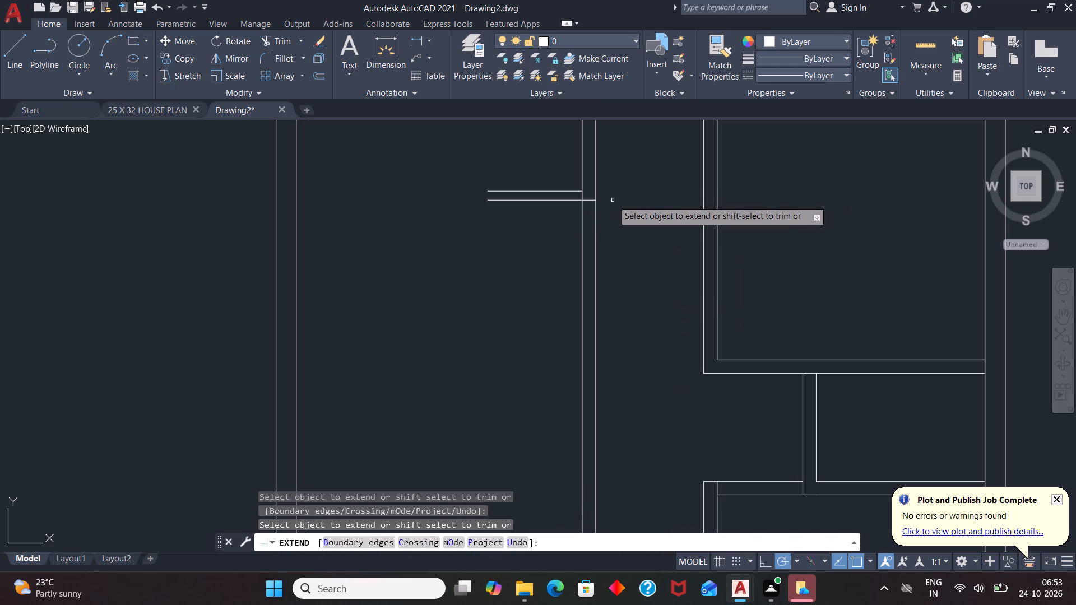
key("Escape")
Trim the central partition's left line between the two short horizontal lines.
type("TR")
key("Return")
key("Return")
scroll(577, 194, "up", 2)
left_click(589, 194)
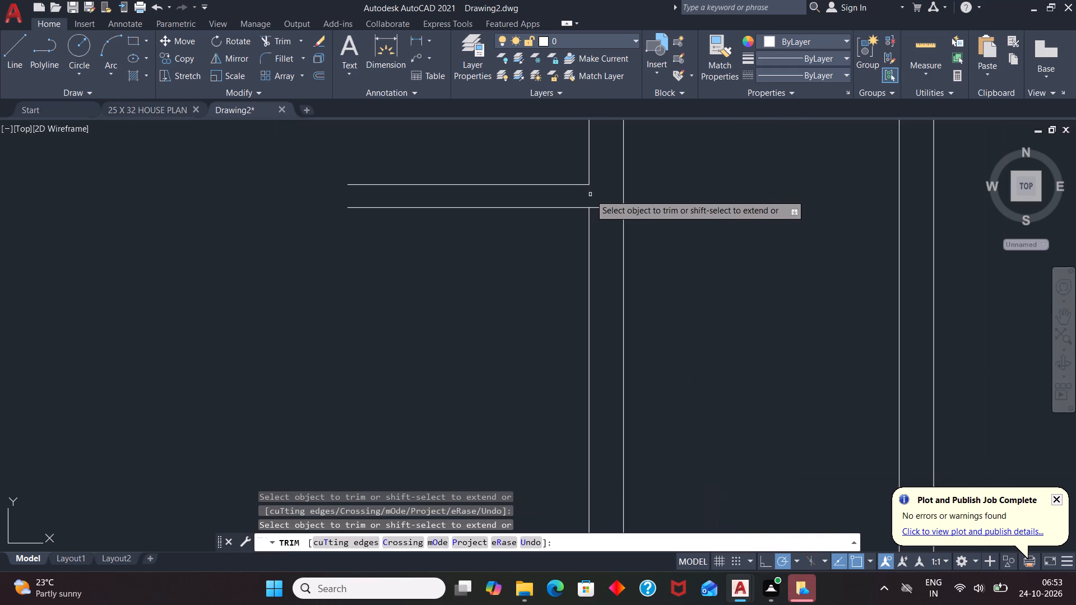
key("Escape")
Draw a line 4'6" down from the short wall's upper free corner, continuing horizontally to the central partition's right line.
scroll(518, 217, "down", 2)
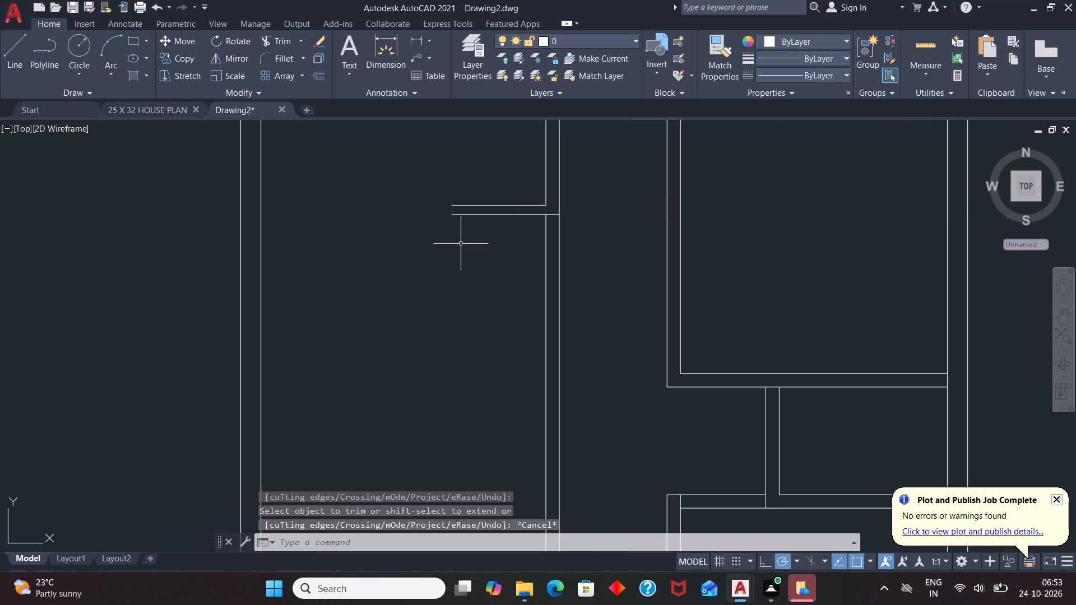
scroll(461, 244, "down", 1)
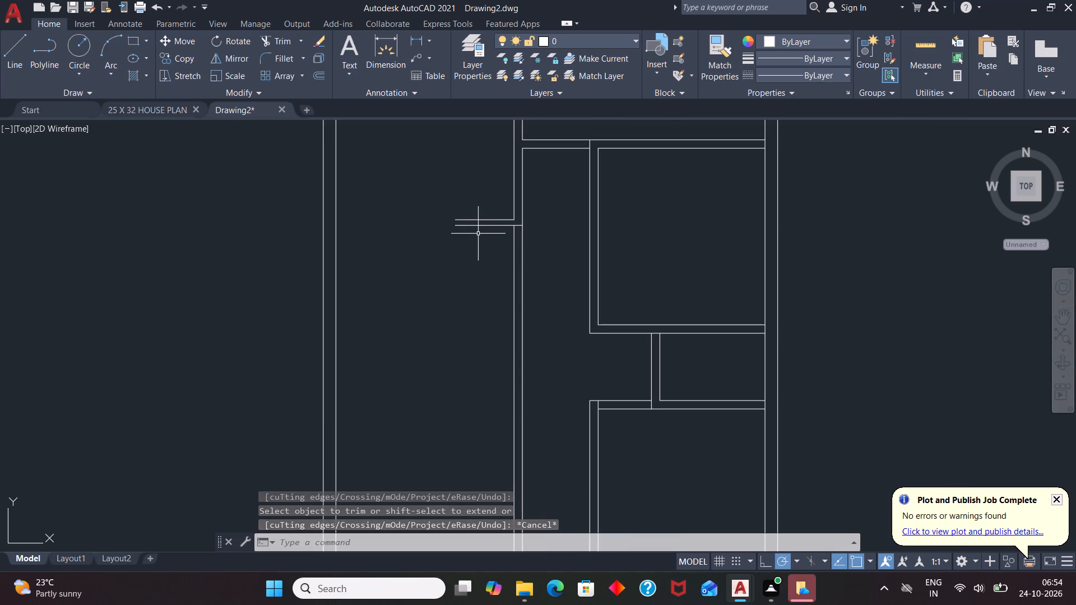
scroll(447, 230, "up", 1)
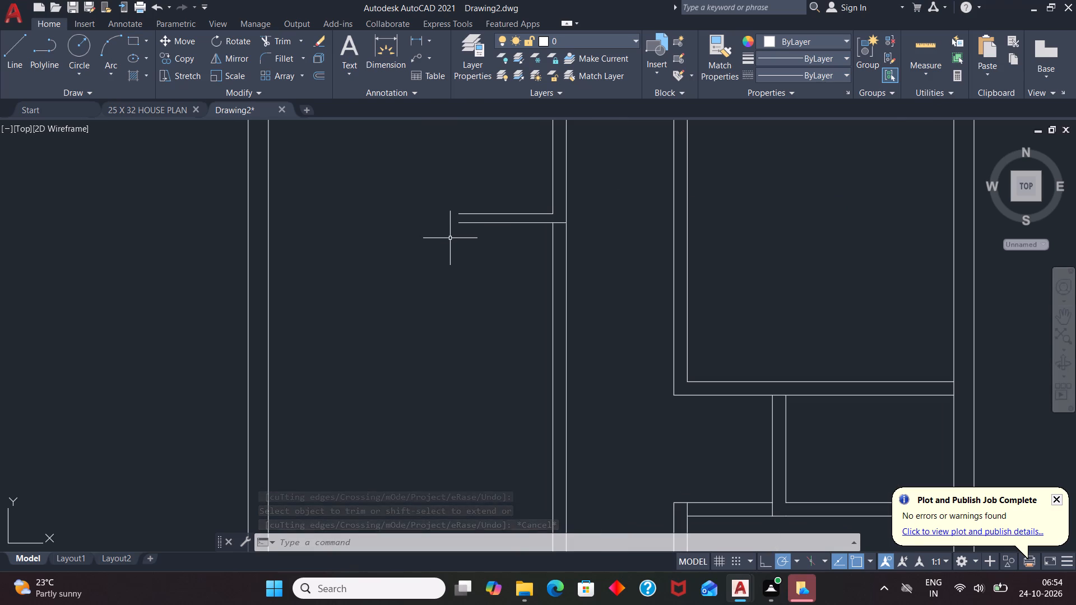
key("l")
key("Return")
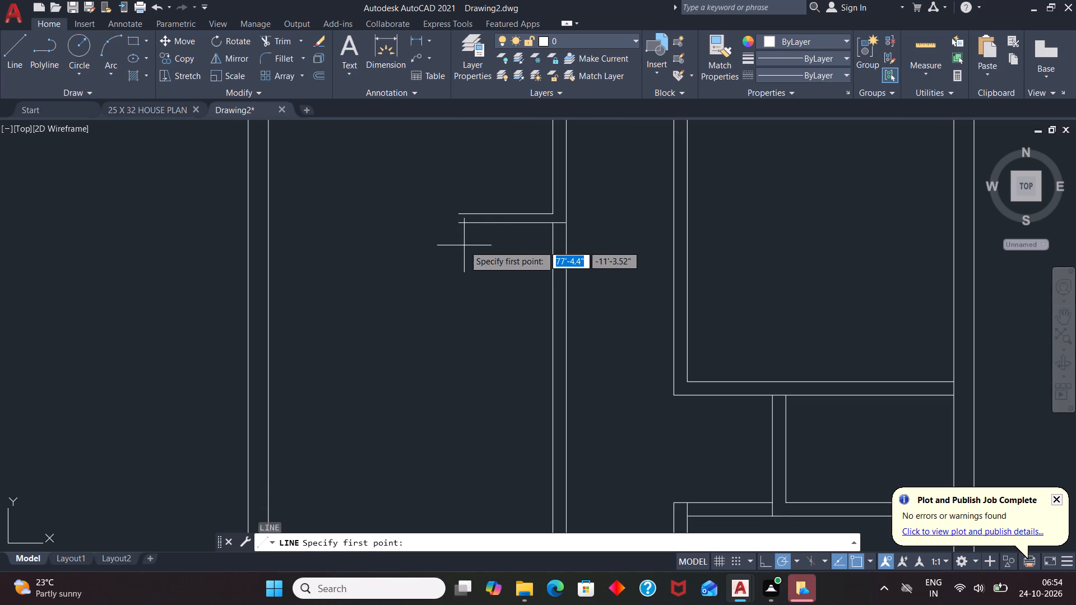
scroll(456, 229, "up", 2)
left_click(462, 187)
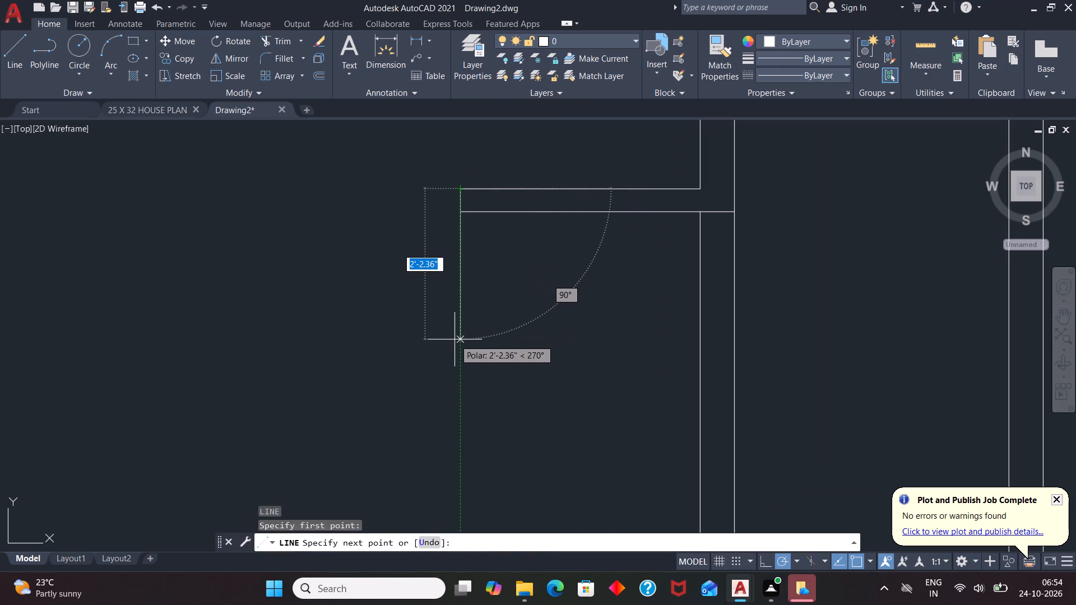
type("4'6\"")
key("Return")
scroll(655, 420, "down", 2)
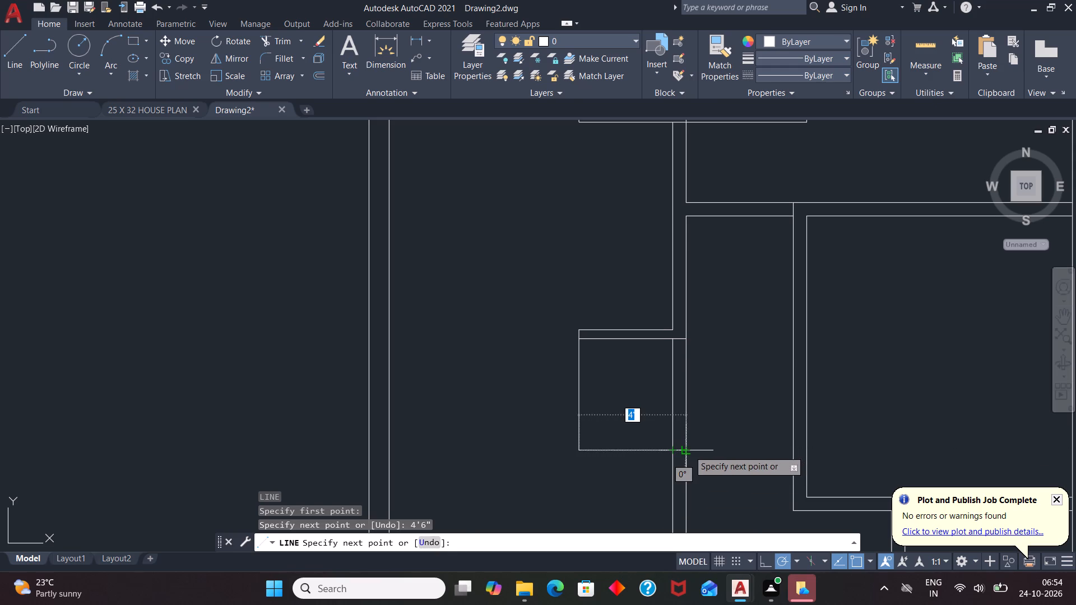
left_click(689, 450)
key("Escape")
Offset the new lower horizontal line 4" downward.
scroll(561, 350, "down", 2)
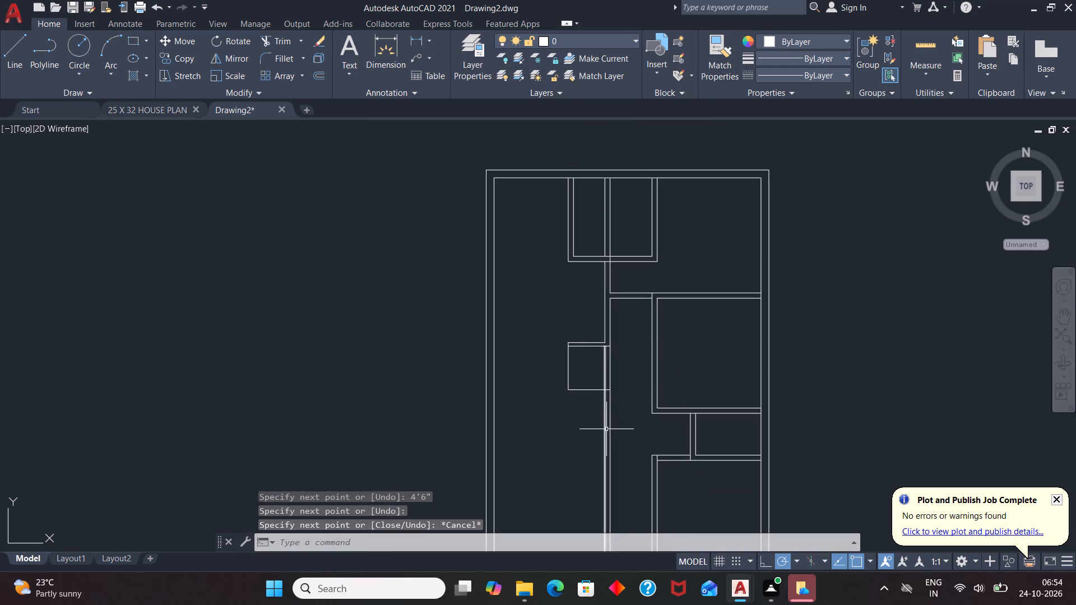
scroll(599, 384, "up", 2)
key("o")
key("Return")
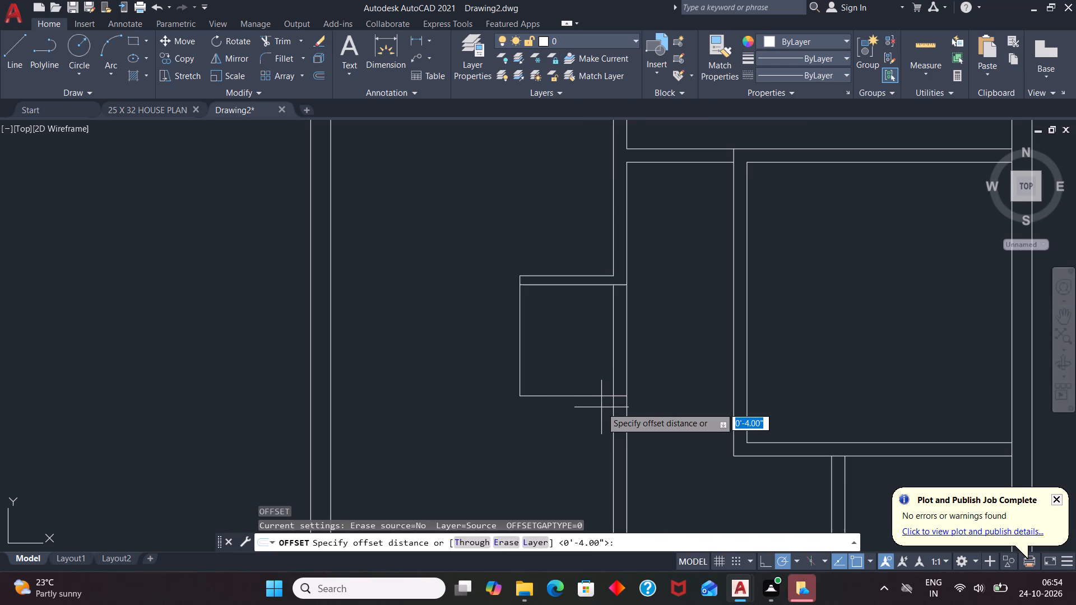
key("4")
key("Return")
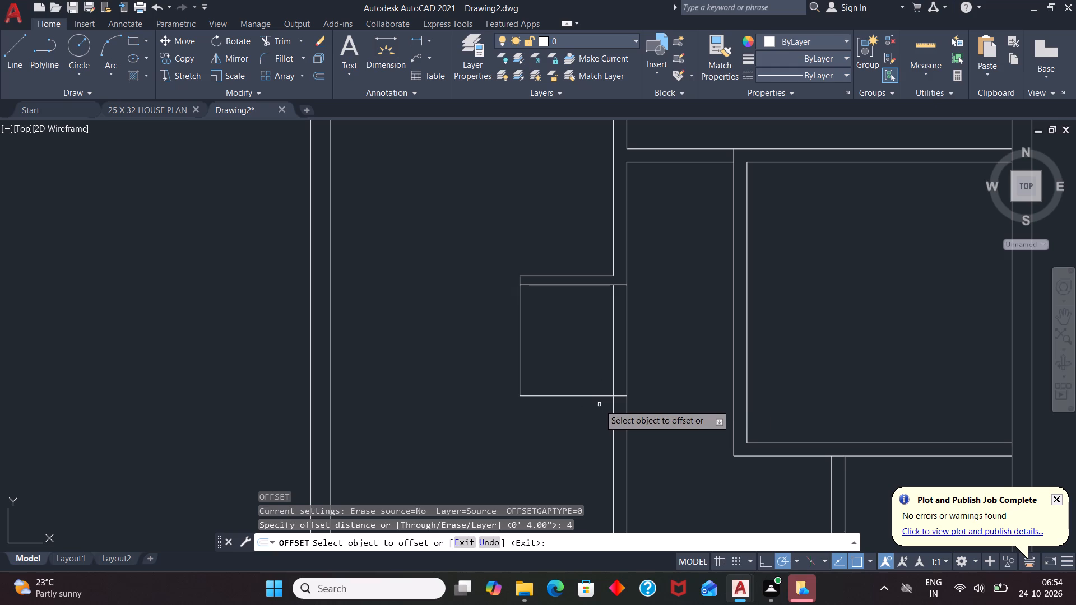
left_click(597, 396)
left_click(589, 423)
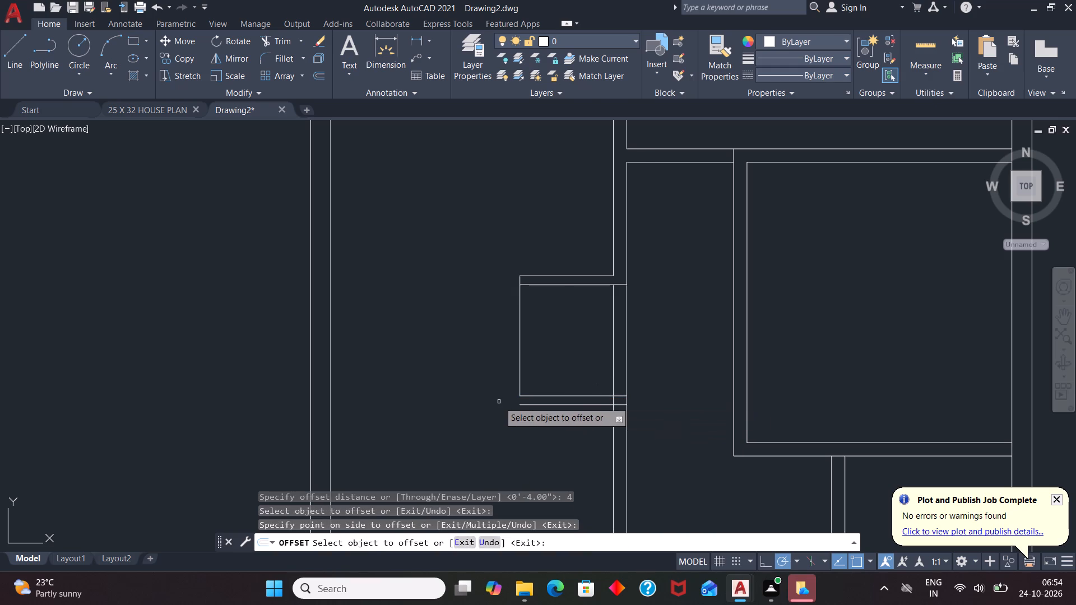
key("Escape")
Draw a short vertical line closing the left end of the two lower horizontal lines.
scroll(521, 403, "up", 2)
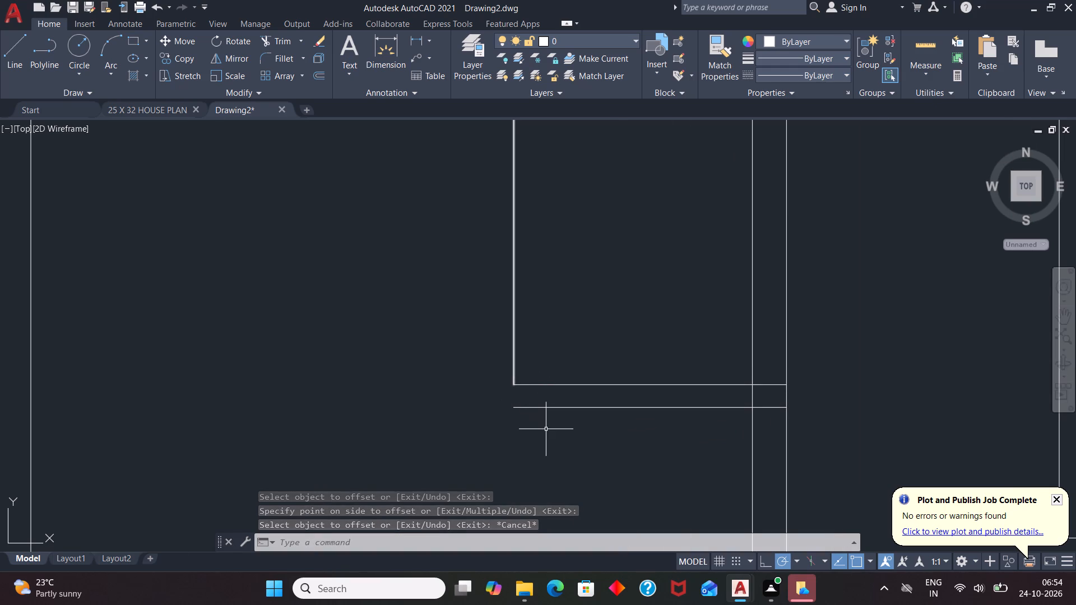
key("l")
key("Return")
left_click(516, 409)
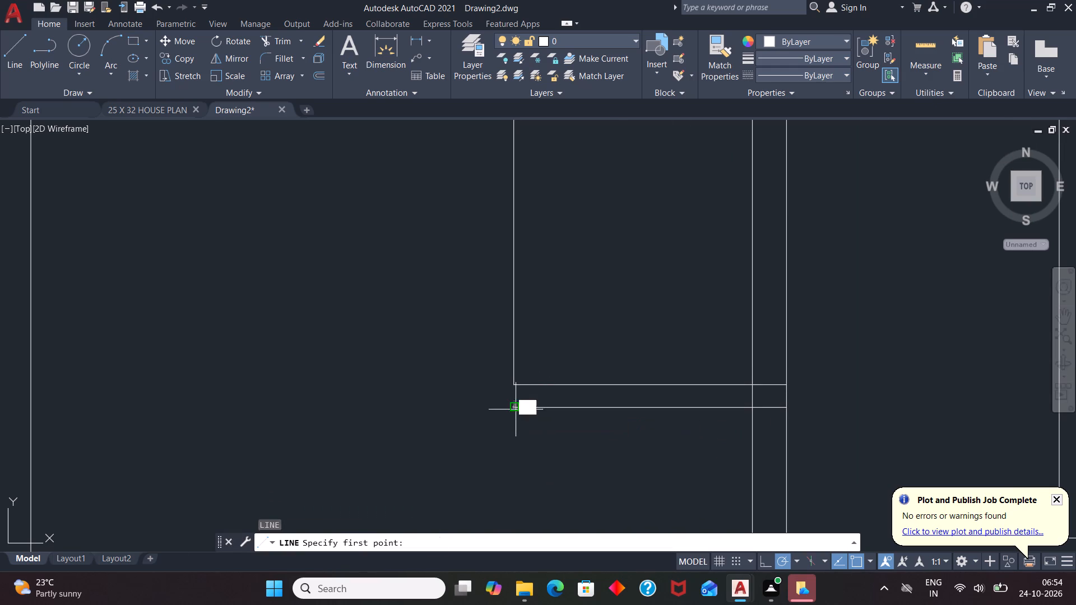
left_click(517, 384)
key("Escape")
Trim the central partition's left line within the lower short wall, and both partition lines between the two short walls.
scroll(465, 333, "down", 1)
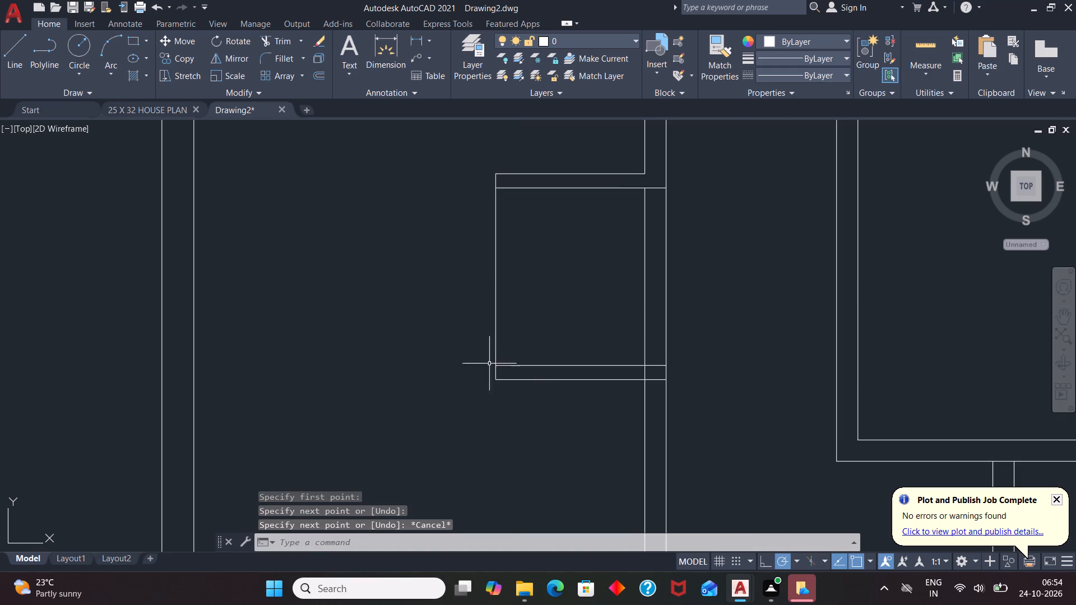
scroll(587, 401, "down", 1)
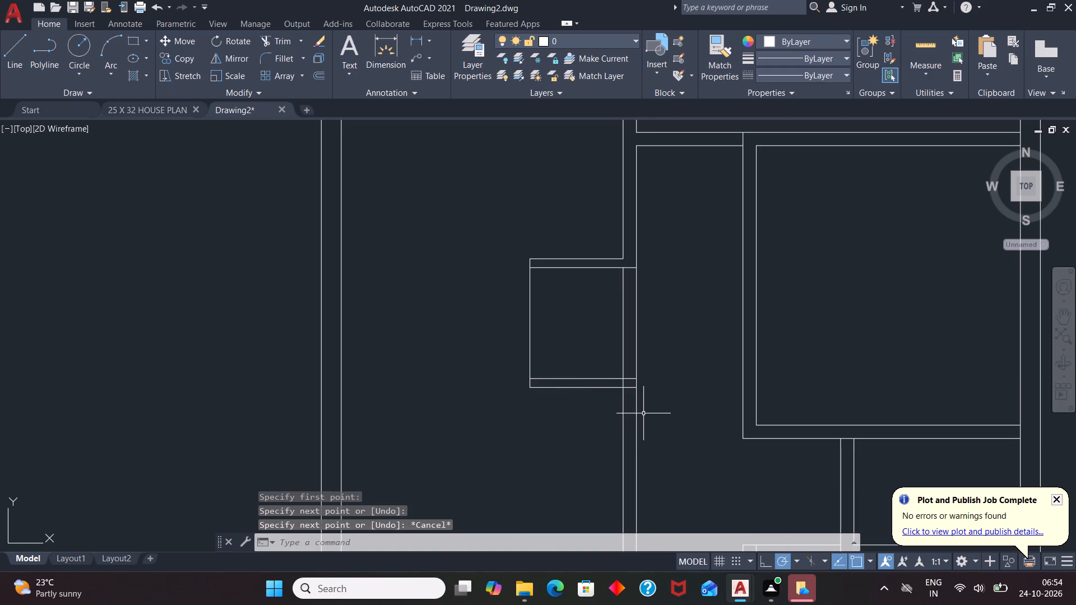
type("TR")
key("Return")
key("Return")
scroll(642, 383, "up", 4)
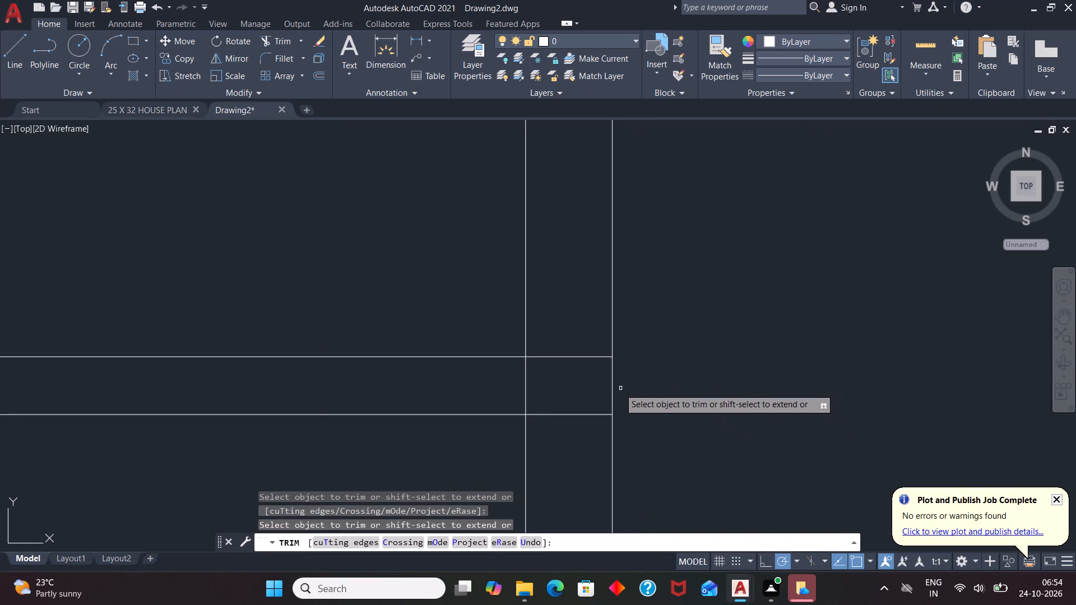
scroll(619, 389, "down", 3)
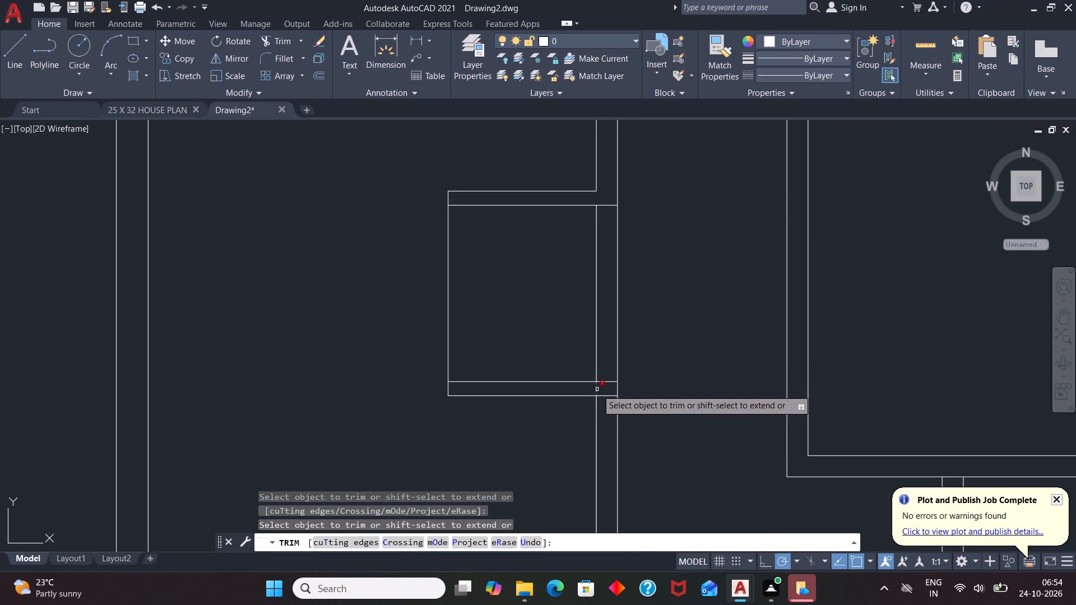
left_click(597, 389)
left_click_drag(629, 306, 591, 325)
left_click(590, 325)
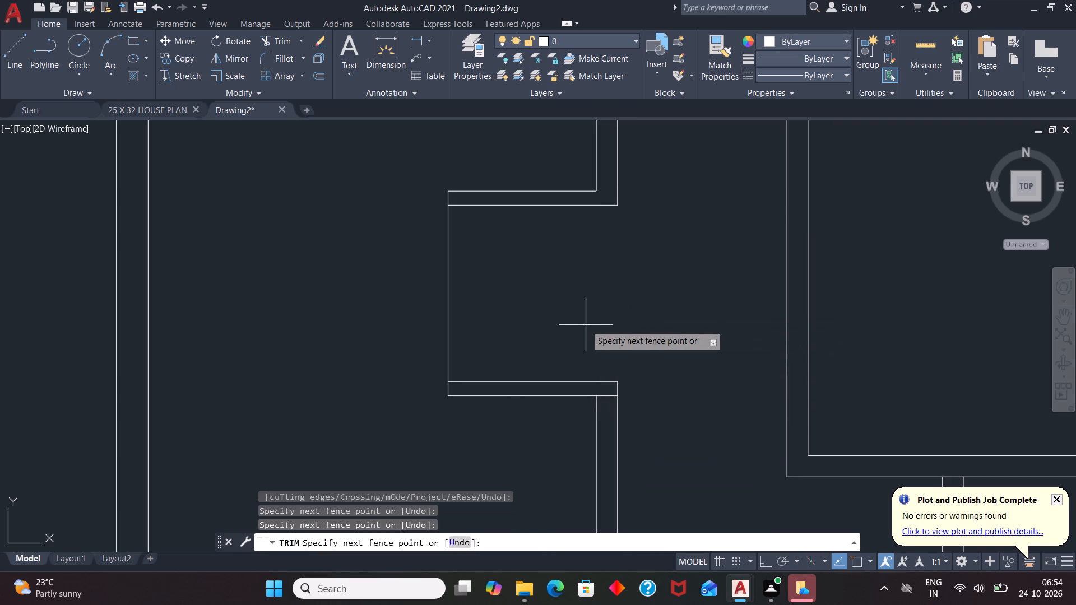
key("Escape")
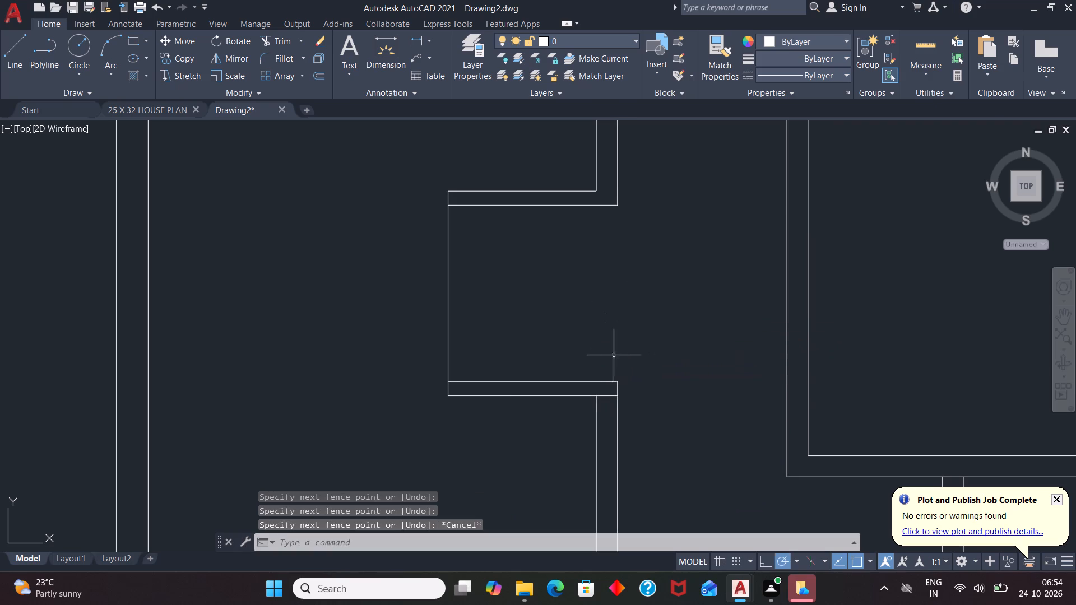
Trim the lower short wall's bottom line between the central partition's two lines.
scroll(553, 327, "down", 3)
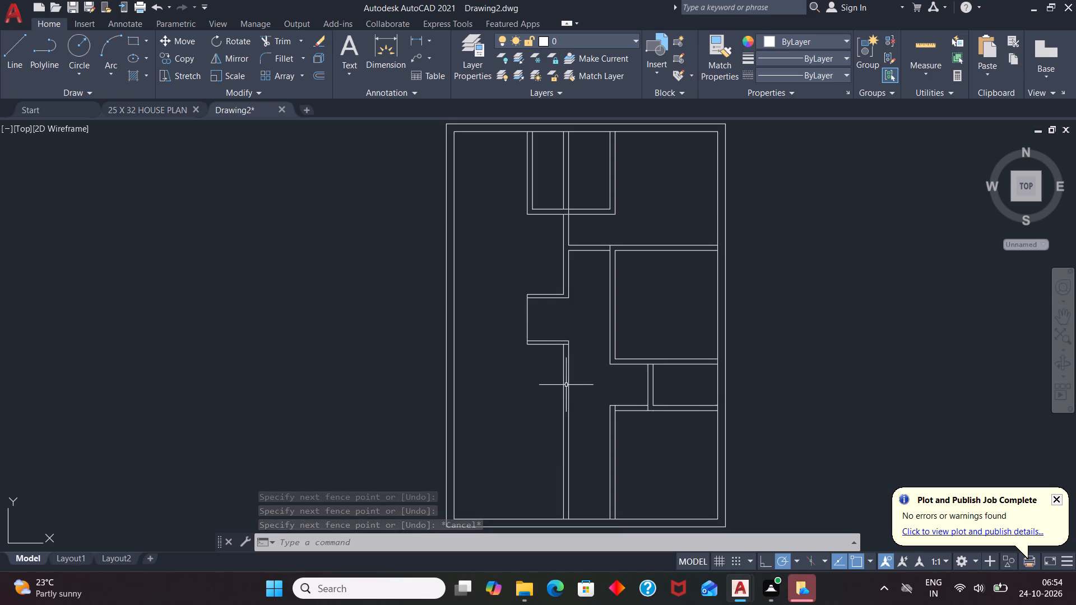
scroll(573, 351, "up", 2)
type("TR")
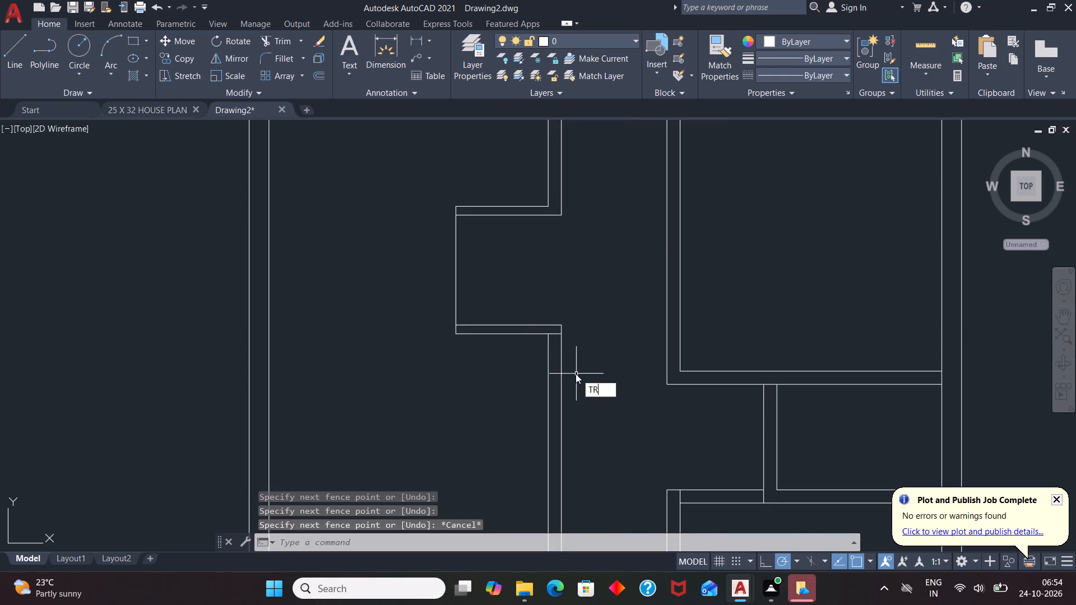
key("Return")
scroll(558, 342, "up", 3)
left_click(547, 307)
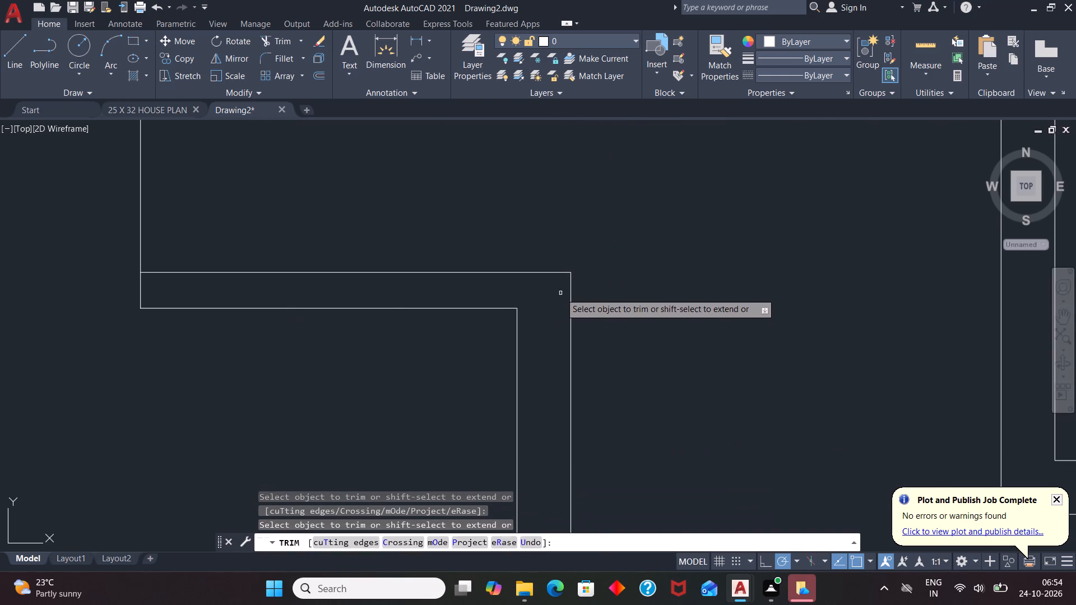
key("Escape")
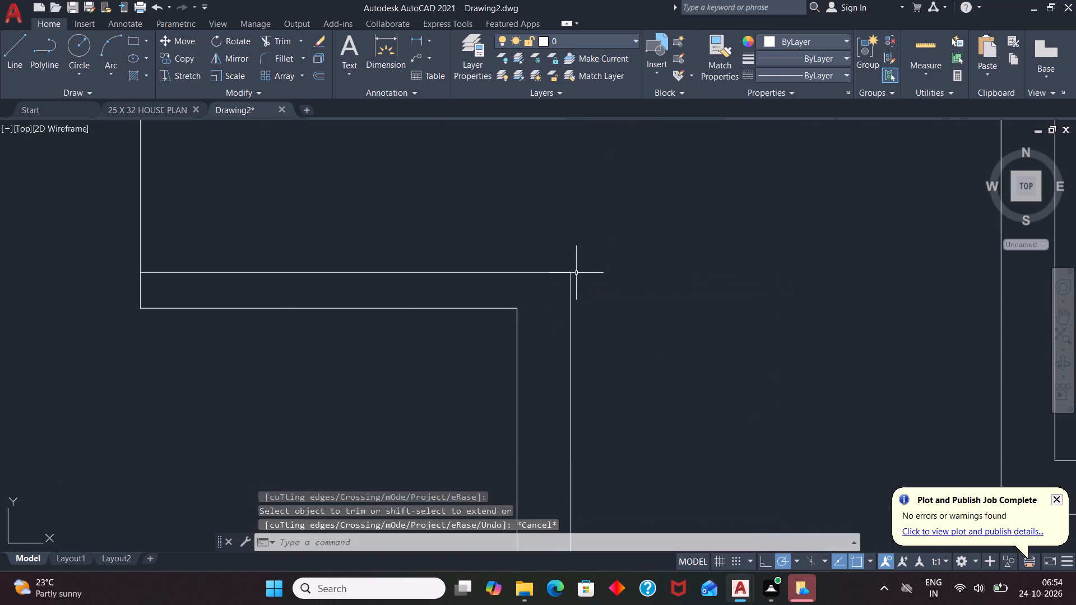
Draw a horizontal line starting 10'3" below the lower short wall, running left to the left outer wall's inner line.
scroll(576, 273, "down", 7)
scroll(573, 291, "up", 2)
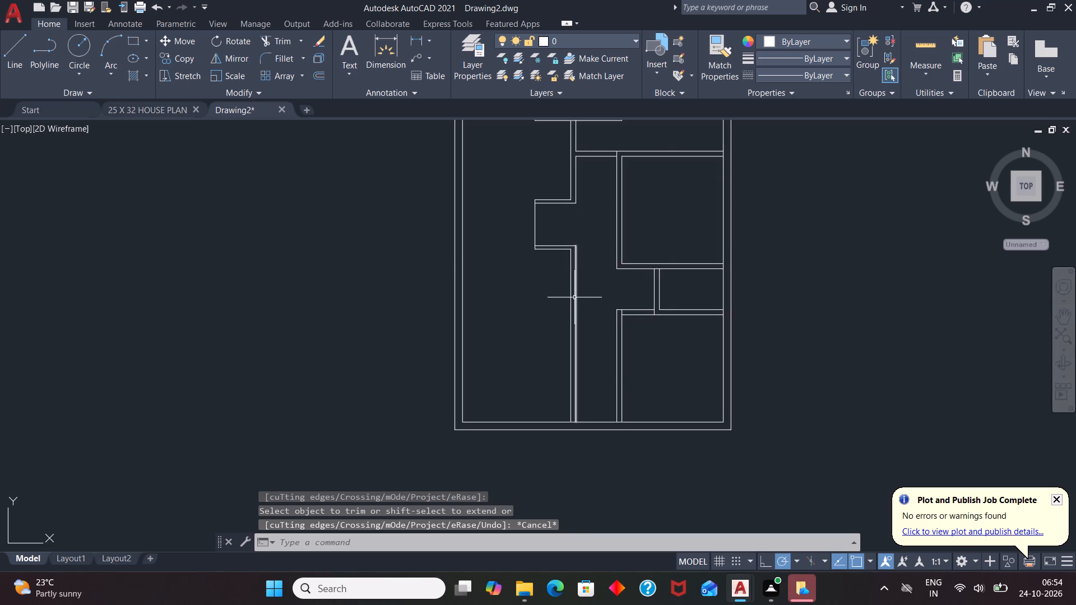
key("l")
key("Return")
key("t")
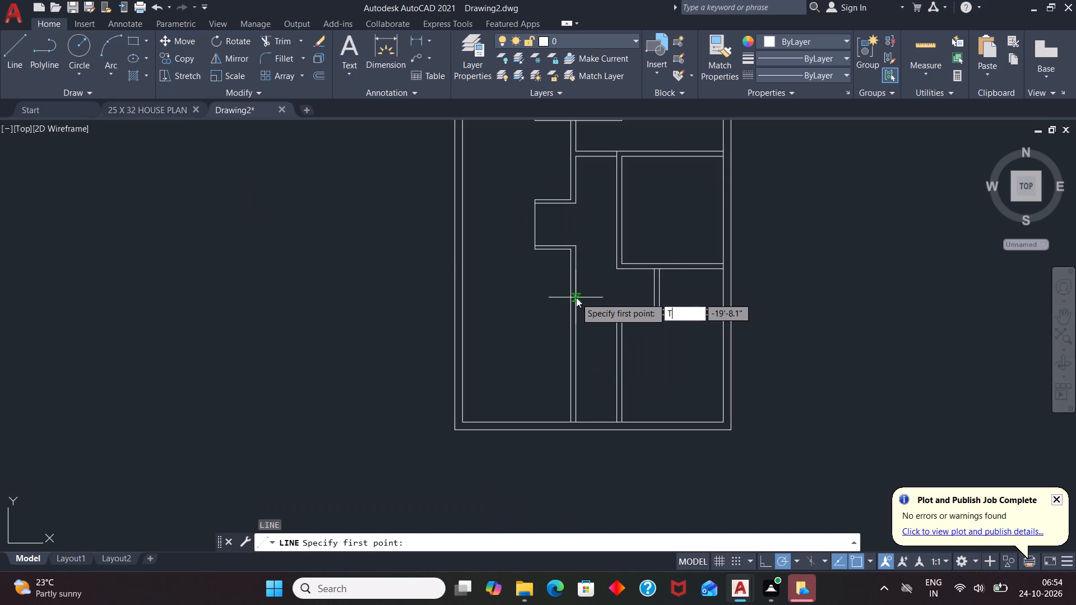
key("k")
key("Return")
scroll(555, 273, "up", 3)
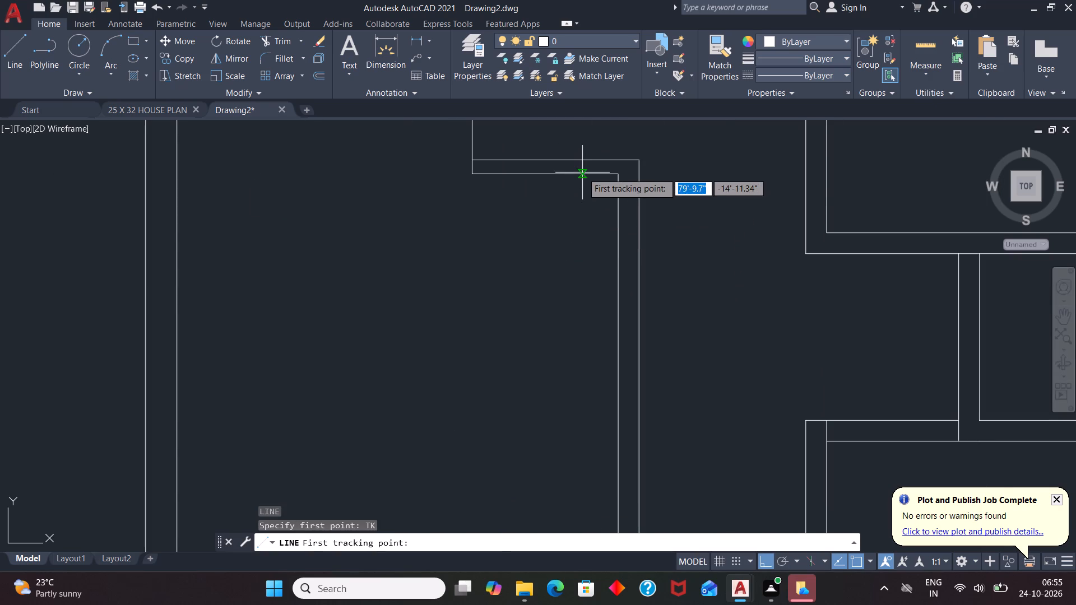
left_click(583, 172)
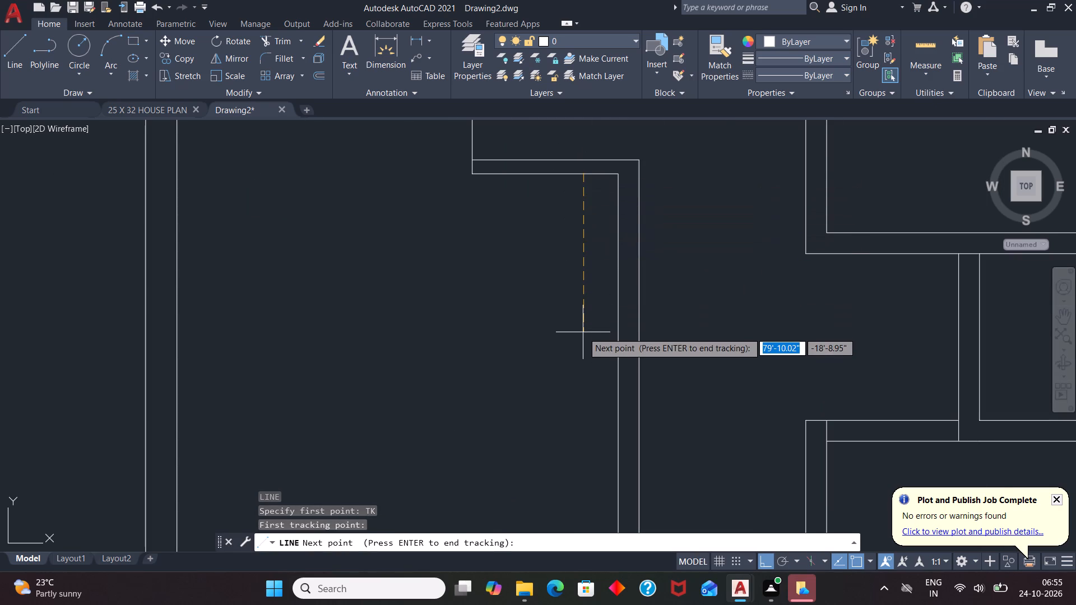
type("10'")
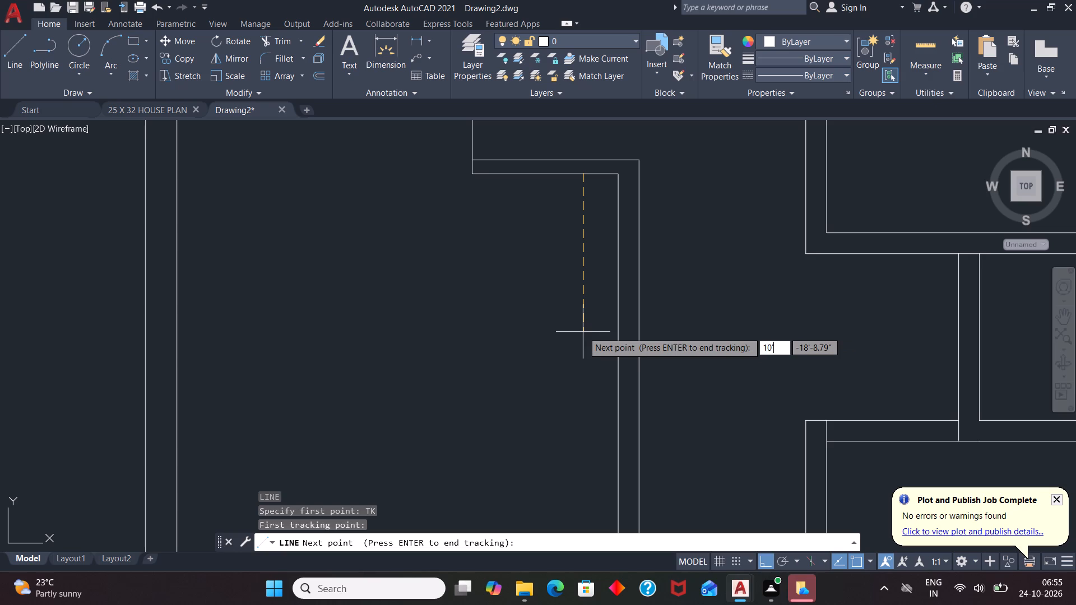
type("3\"")
key("Return")
key("Return")
scroll(537, 321, "down", 3)
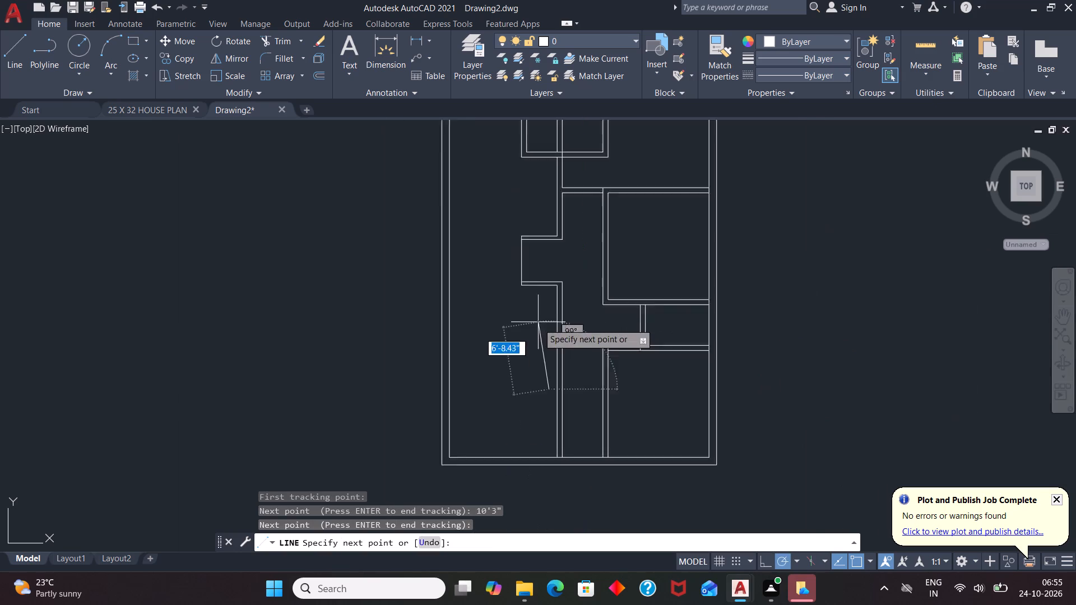
scroll(538, 323, "down", 2)
scroll(502, 354, "up", 2)
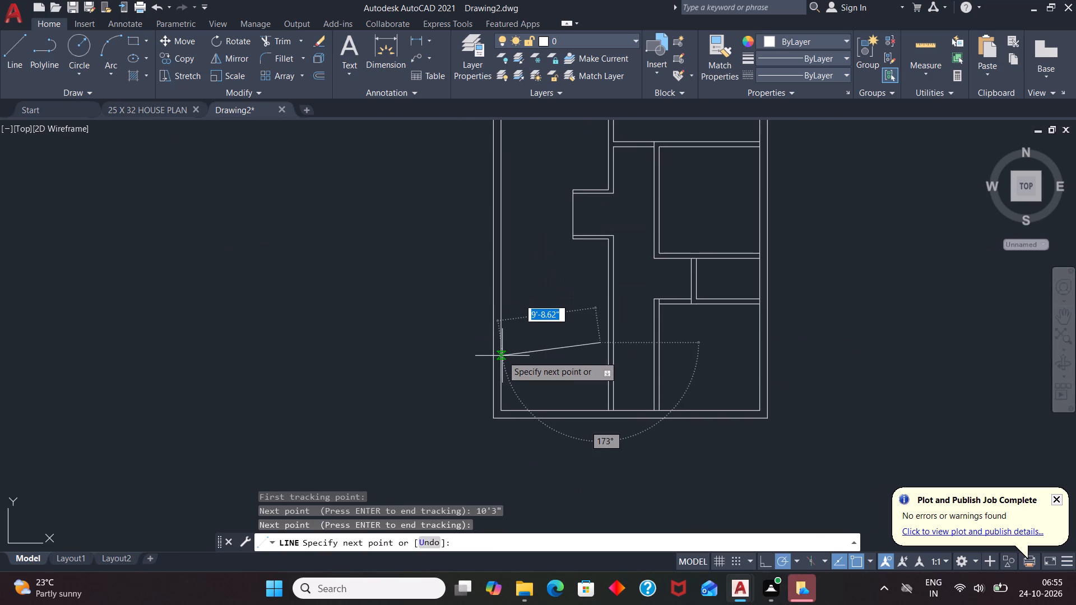
scroll(504, 359, "up", 4)
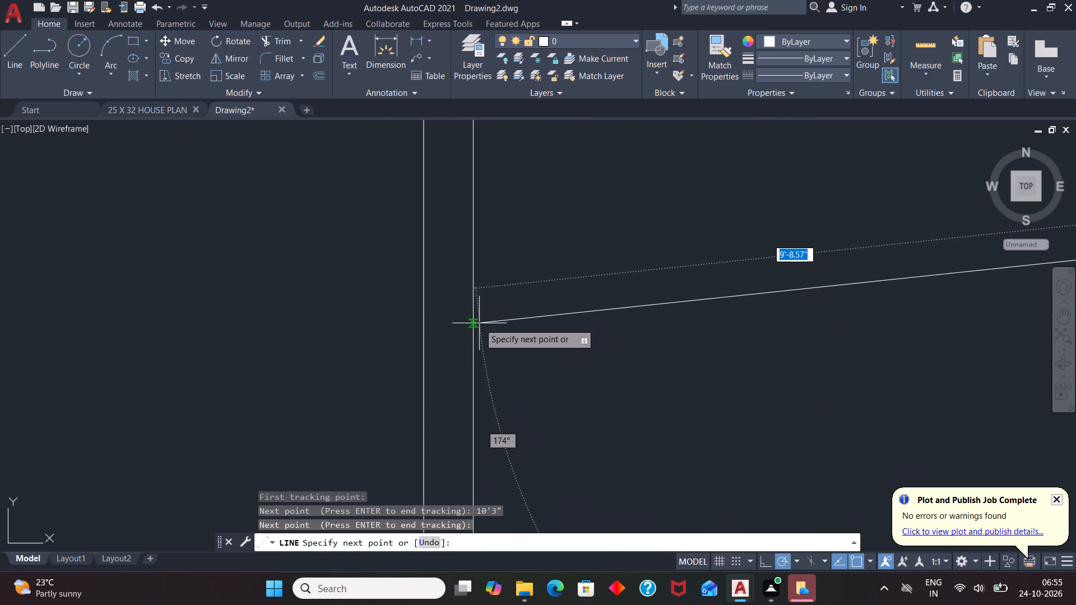
left_click(477, 260)
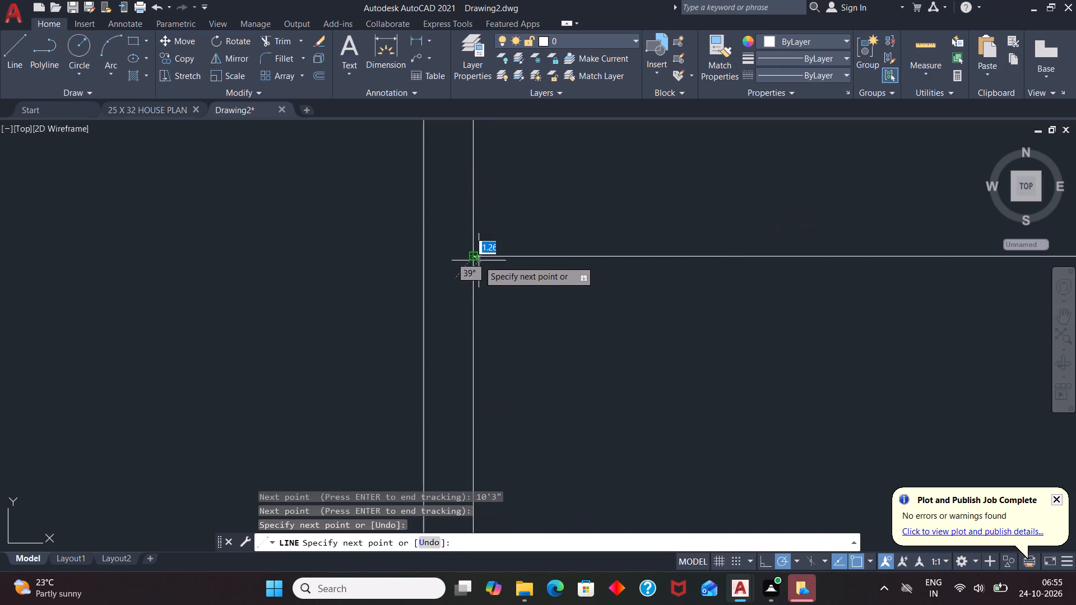
key("Escape")
Extend the new horizontal line rightward to the central partition's left line.
scroll(341, 296, "down", 4)
scroll(448, 311, "up", 2)
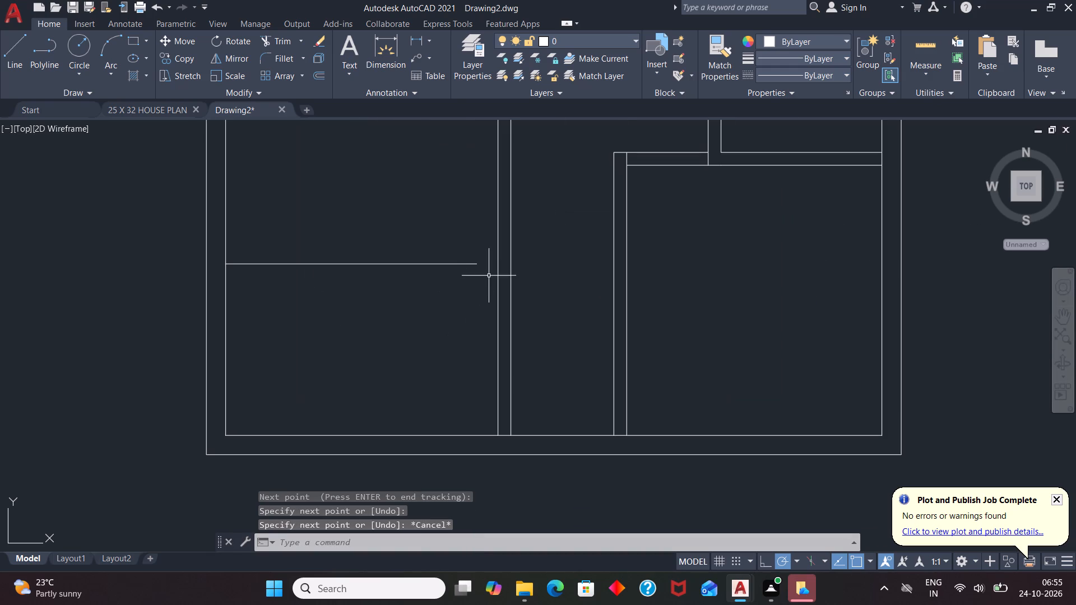
key("e")
key("x")
key("Return")
key("Return")
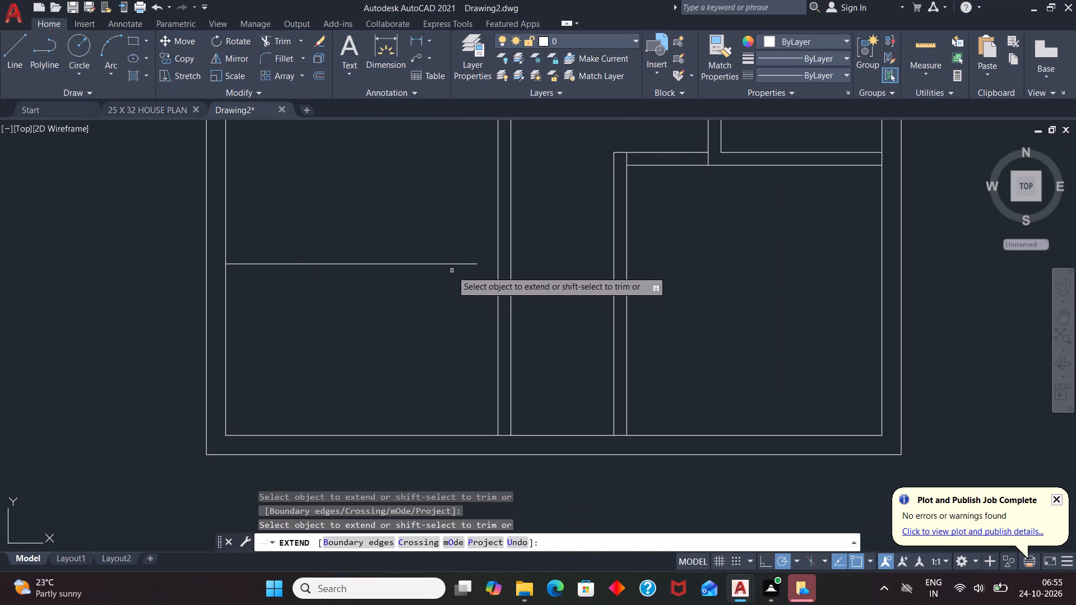
left_click(463, 263)
key("Escape")
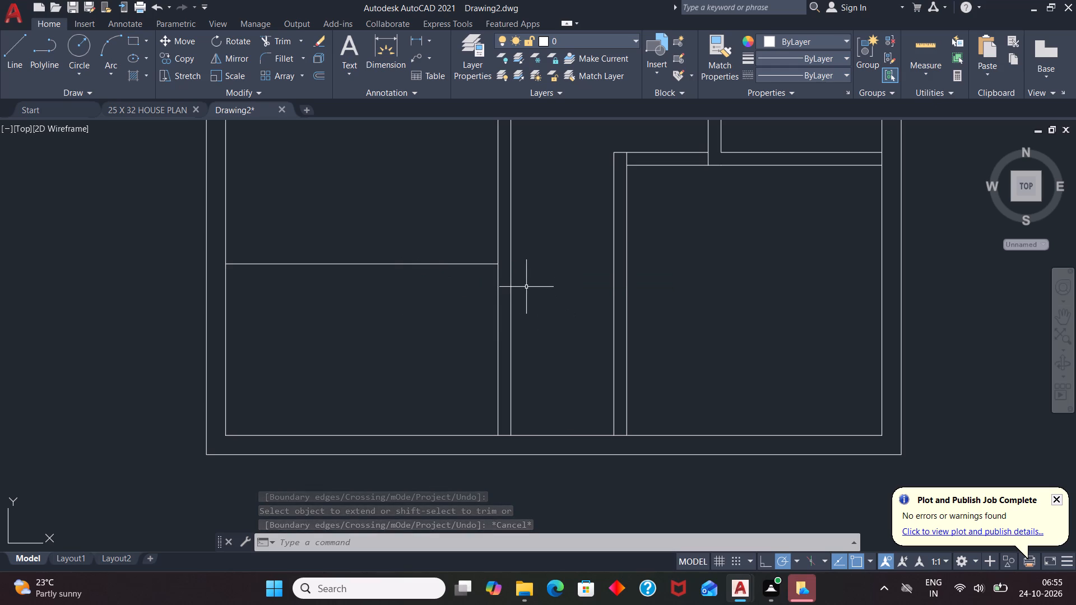
scroll(584, 304, "down", 2)
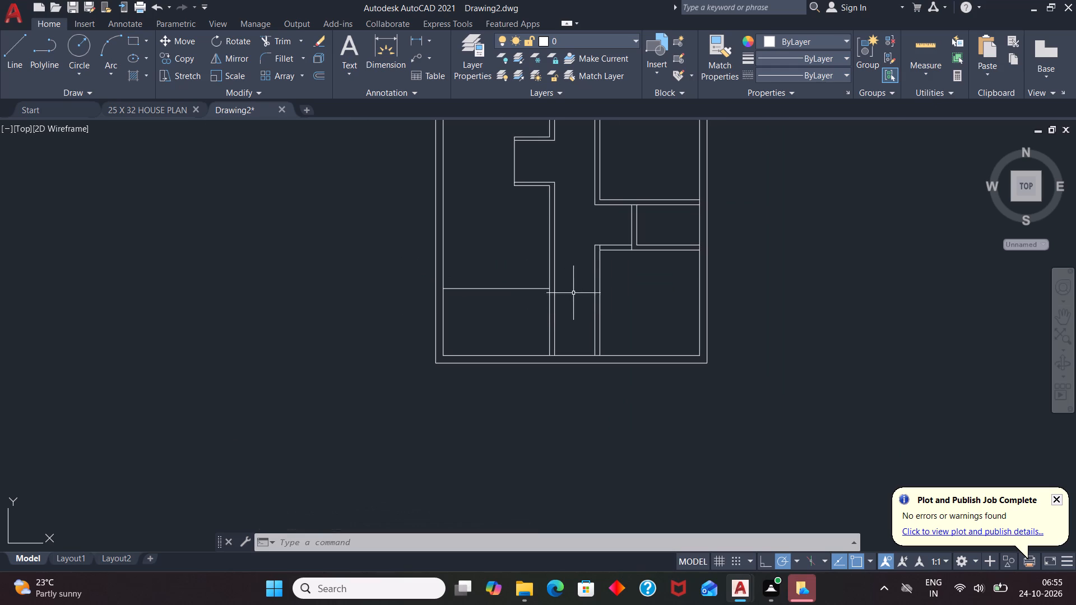
Draw a line continuing the new horizontal line from the central partition's left line to the left line of the lower-right room's wall.
scroll(548, 248, "up", 1)
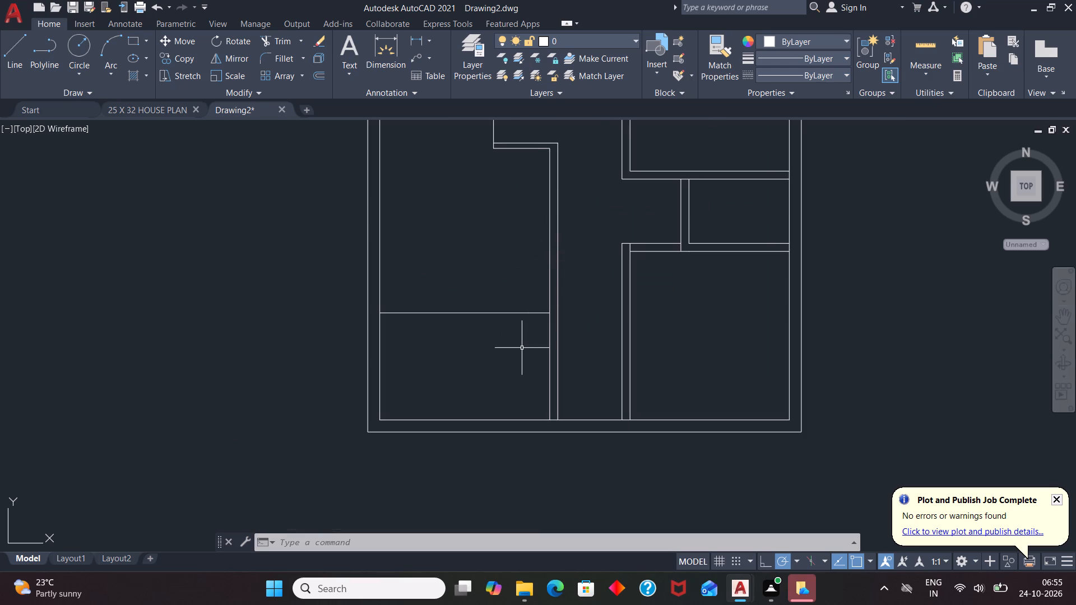
key("l")
key("Return")
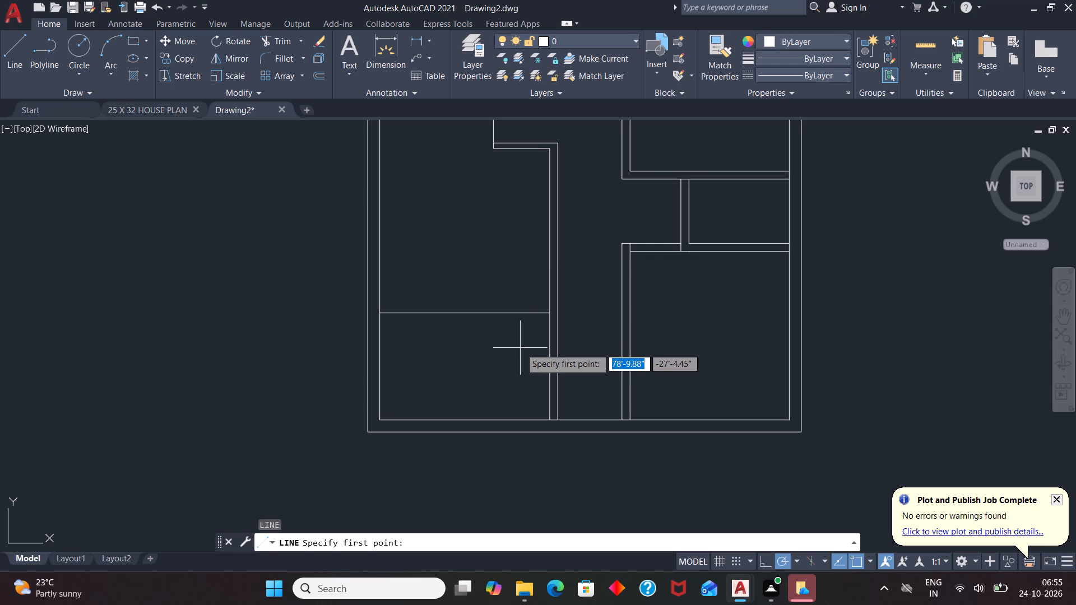
left_click(551, 317)
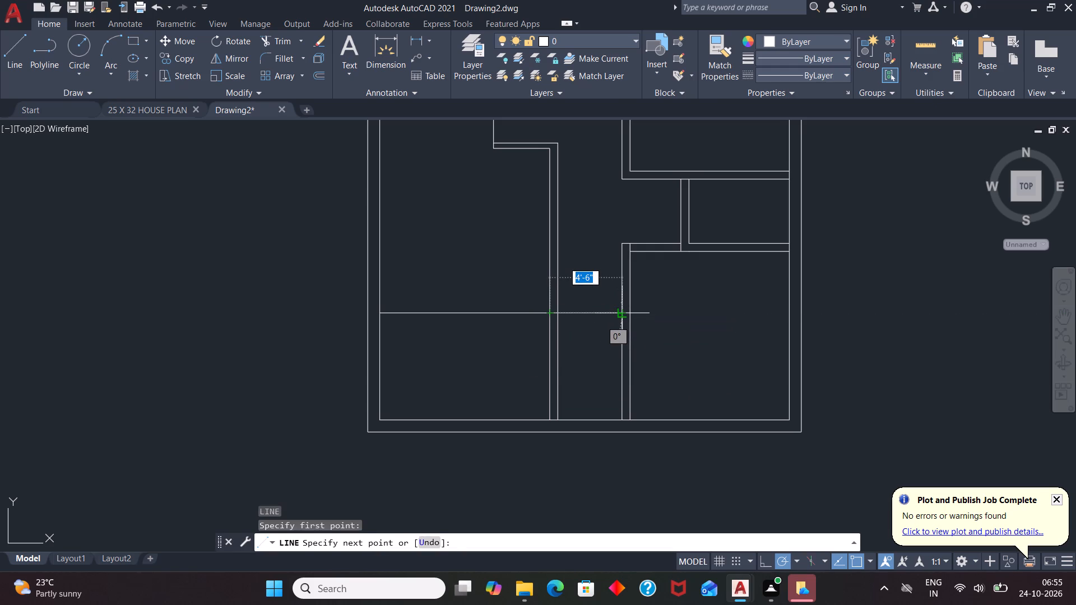
left_click(622, 311)
key("Escape")
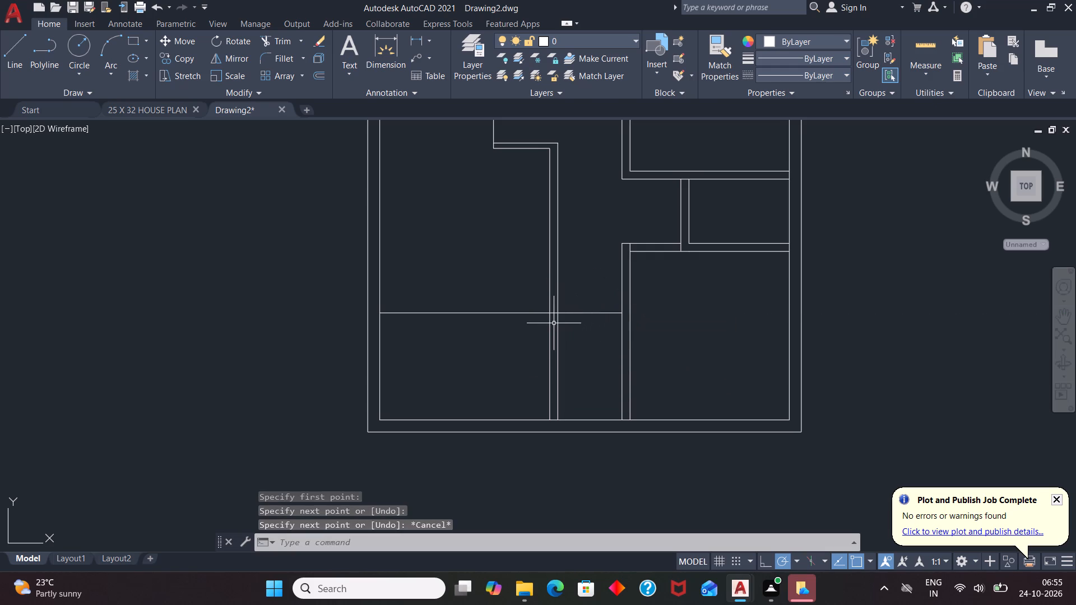
Offset both segments of the new horizontal line 6" downward to form the wall's thickness.
key("o")
key("Return")
key("6")
key("Return")
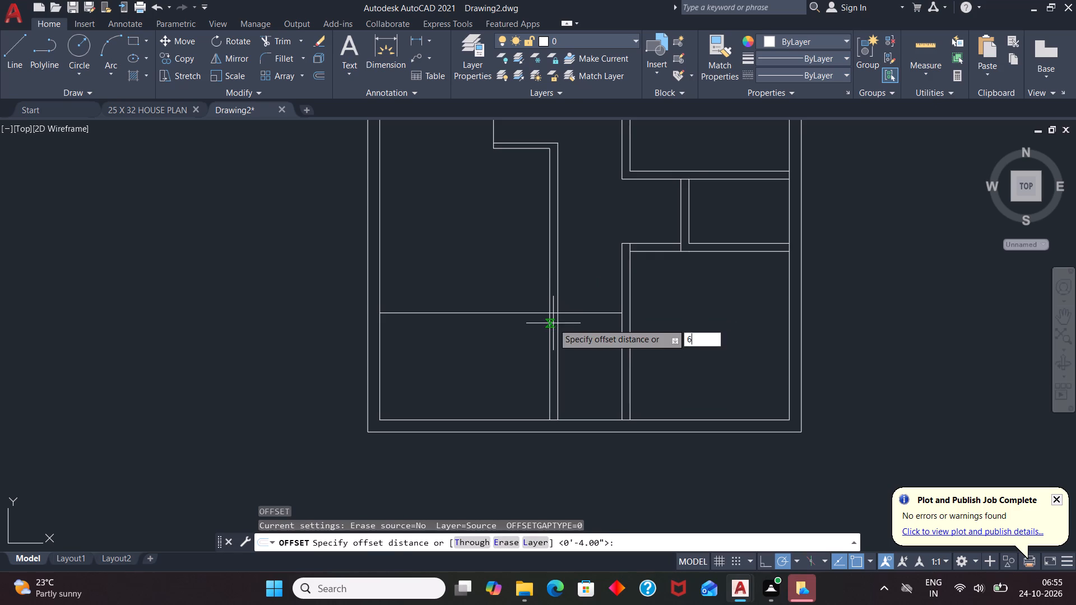
left_click(507, 314)
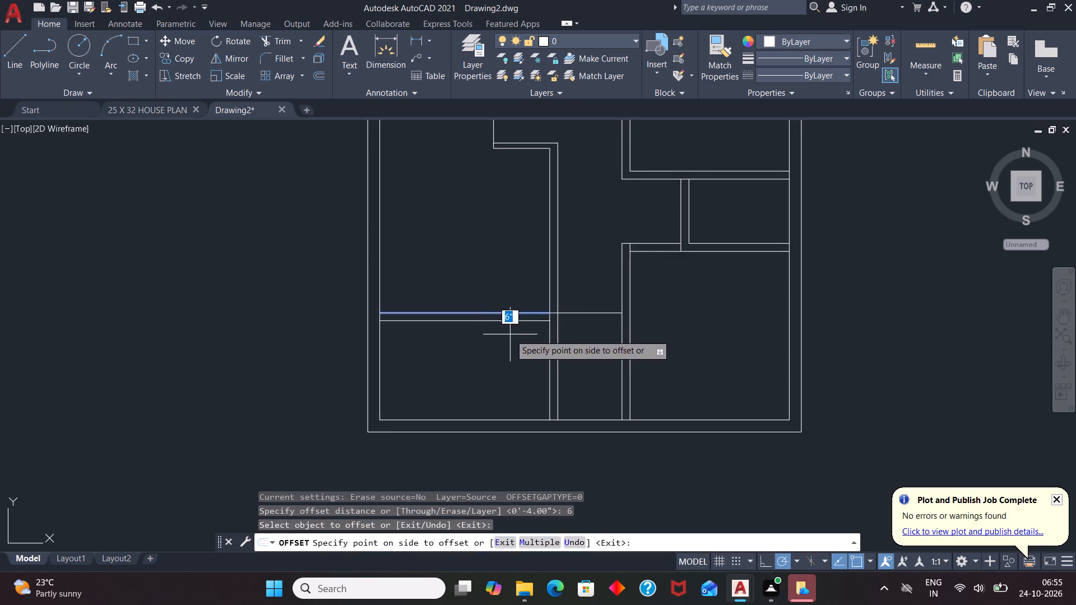
left_click(510, 334)
left_click(573, 313)
left_click(579, 332)
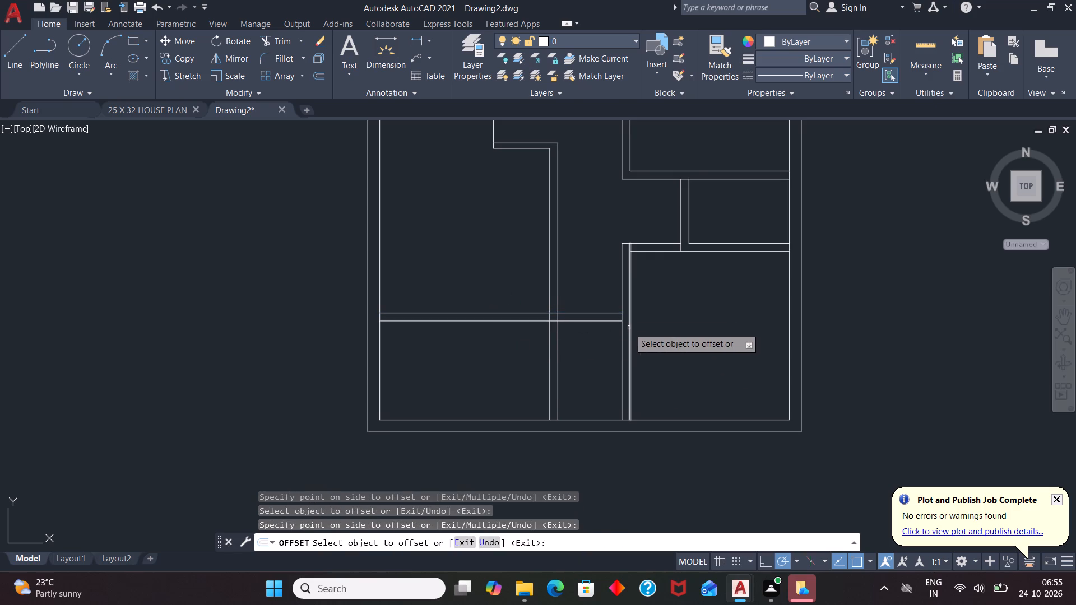
key("space")
Trim the central partition's lines within the new horizontal wall, and the wall's top line between the partition's two lines.
type("TR")
key("Return")
key("Return")
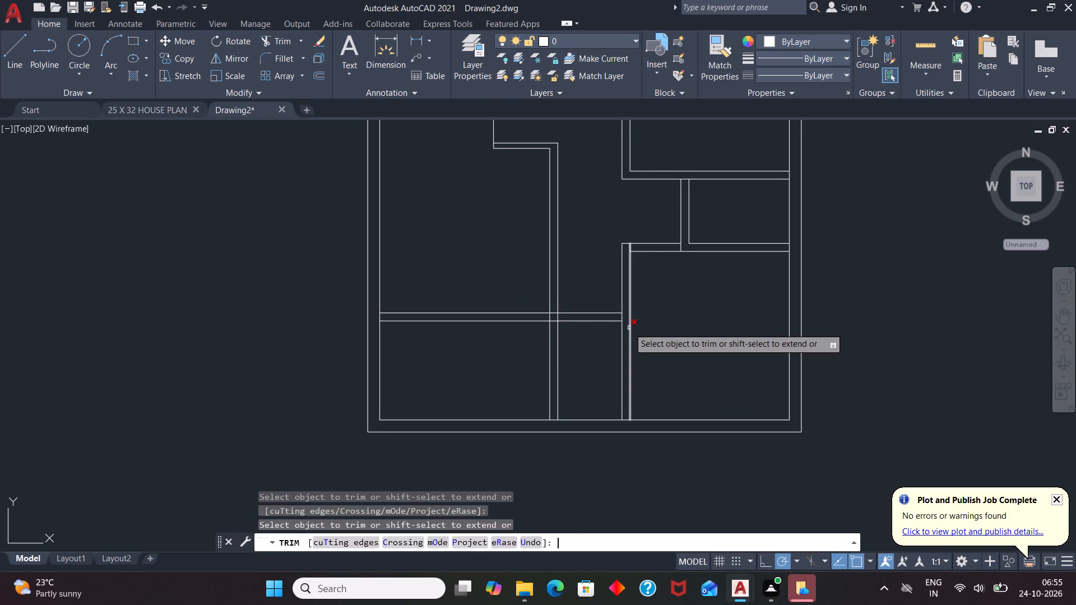
scroll(553, 320, "up", 4)
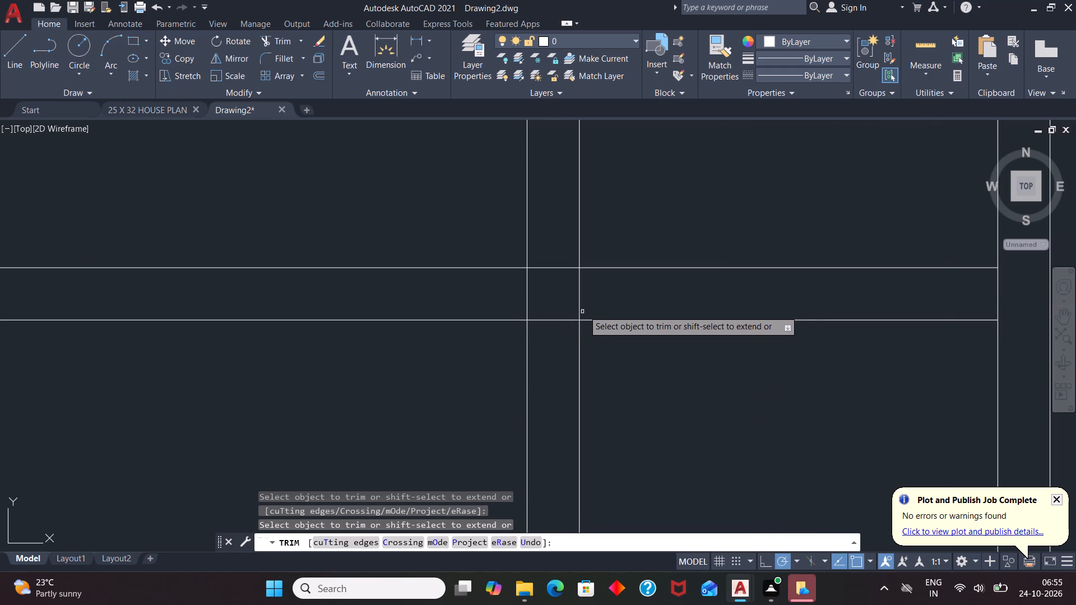
left_click_drag(602, 301, 504, 299)
left_click(504, 299)
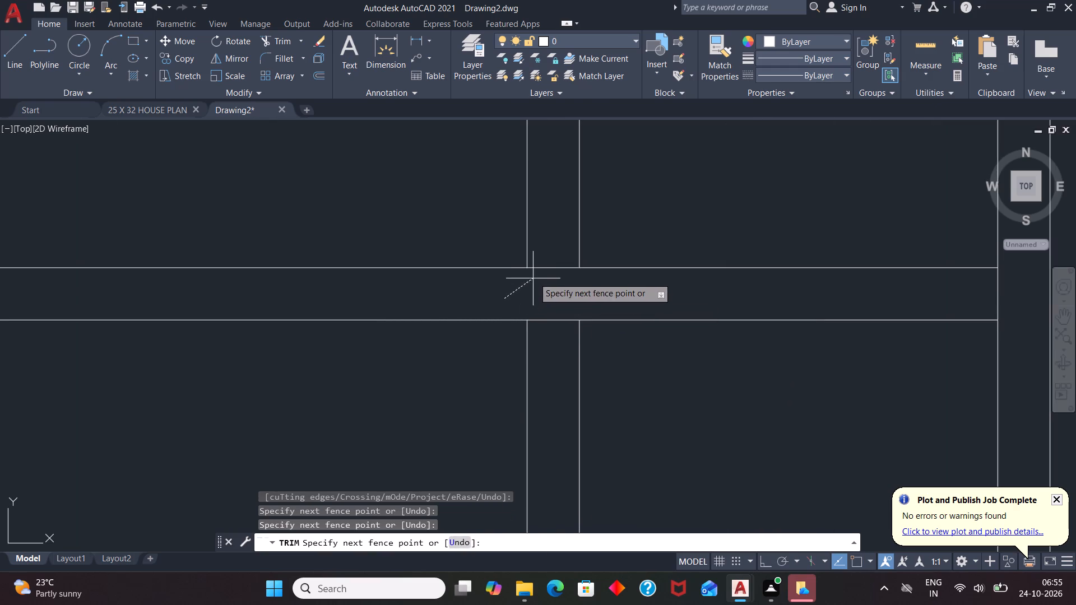
left_click(546, 270)
left_click(547, 269)
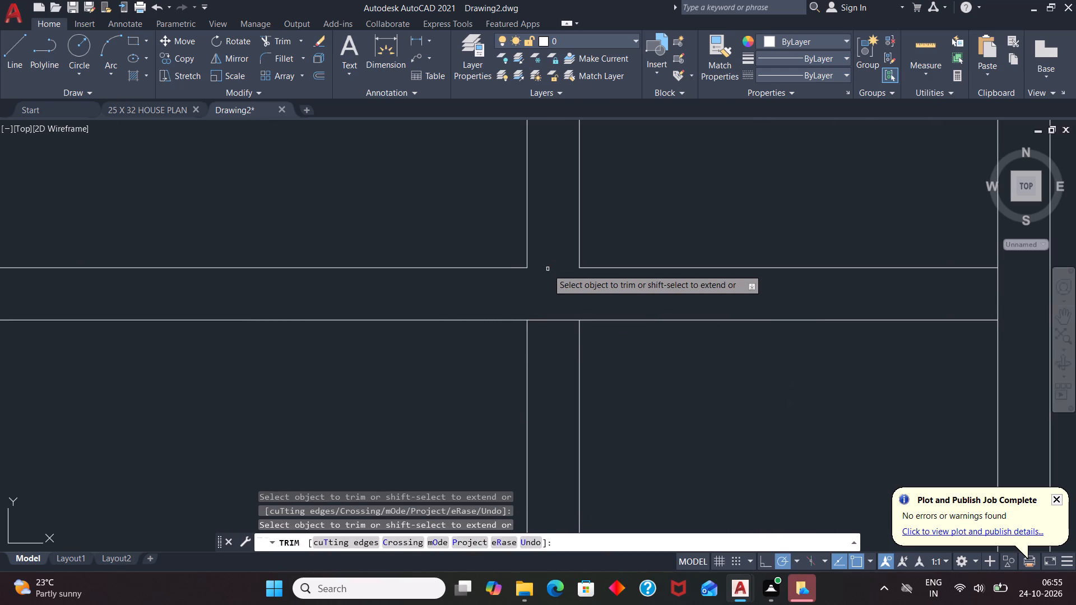
Trim away both central partition lines below the new horizontal wall.
scroll(553, 277, "down", 3)
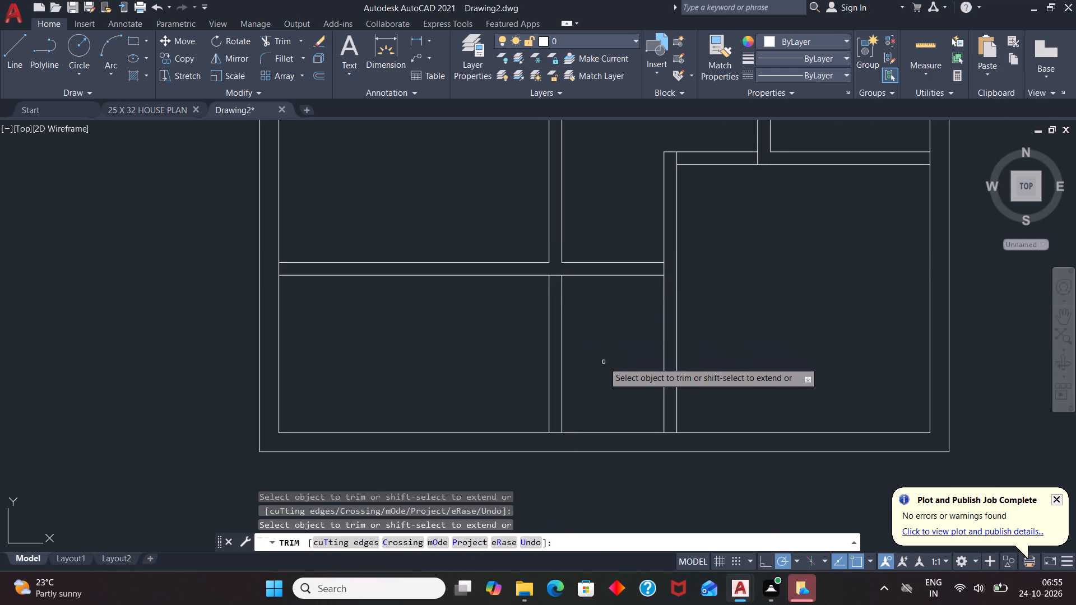
left_click(561, 329)
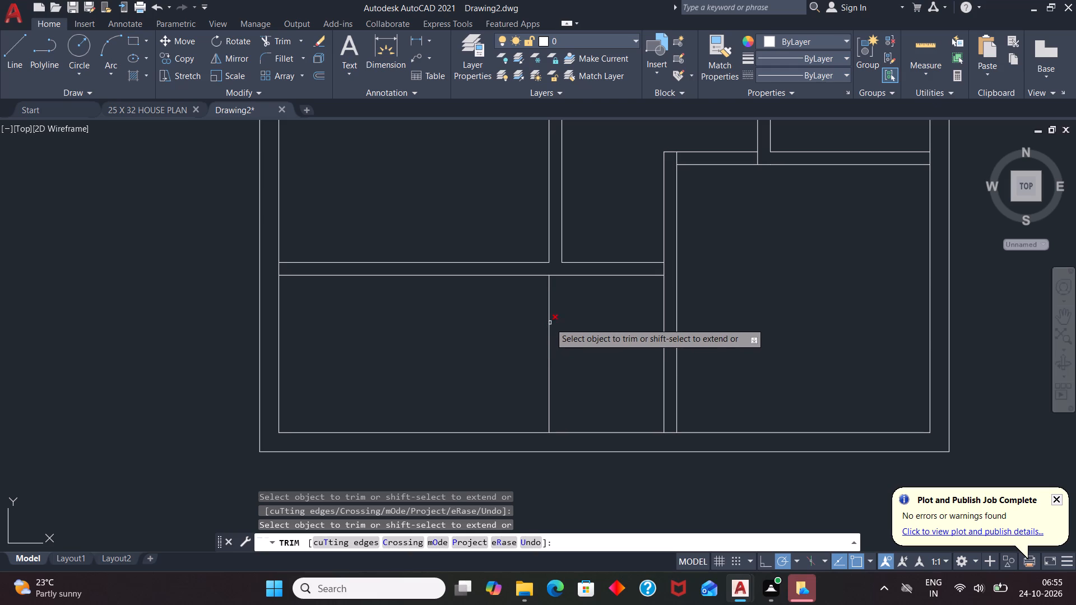
left_click(550, 323)
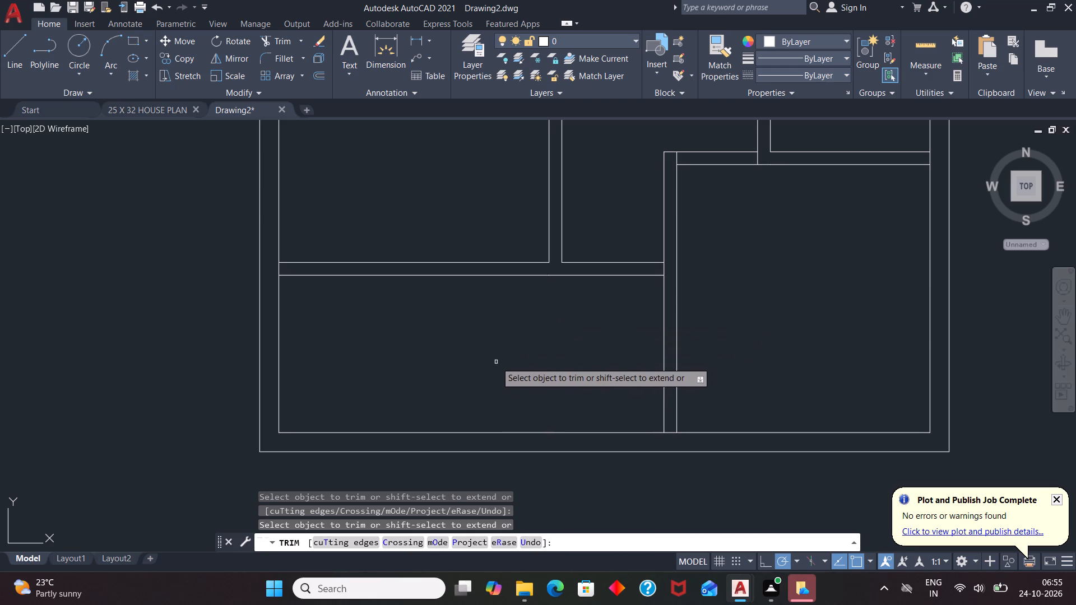
key("Escape")
Draw a vertical line about 6'2" long from the new wall's bottom line to the bottom outer wall, slightly left of the central partition.
scroll(521, 389, "down", 1)
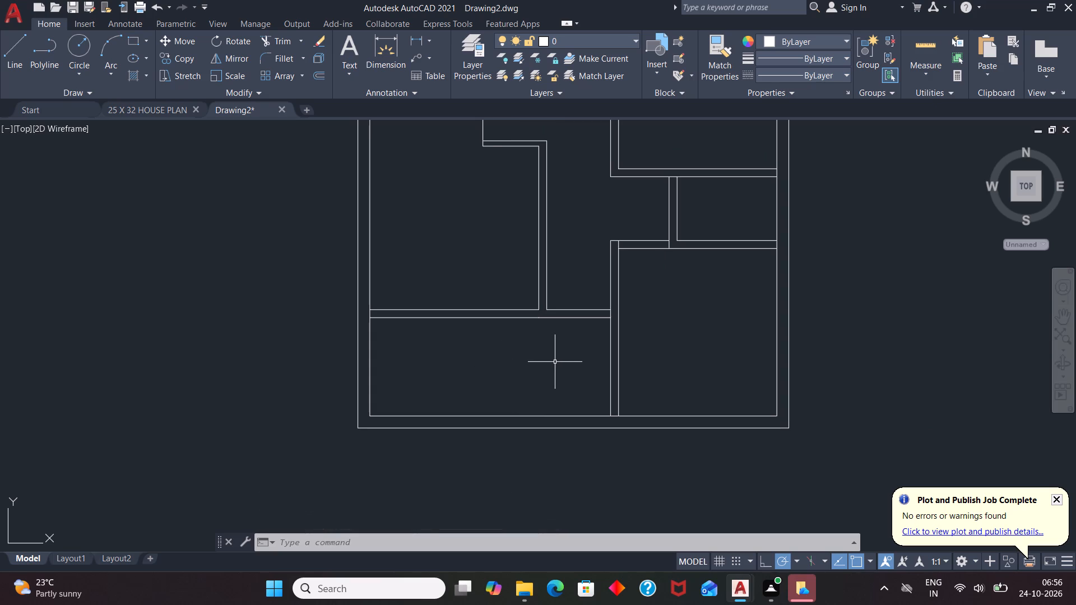
key("l")
key("Return")
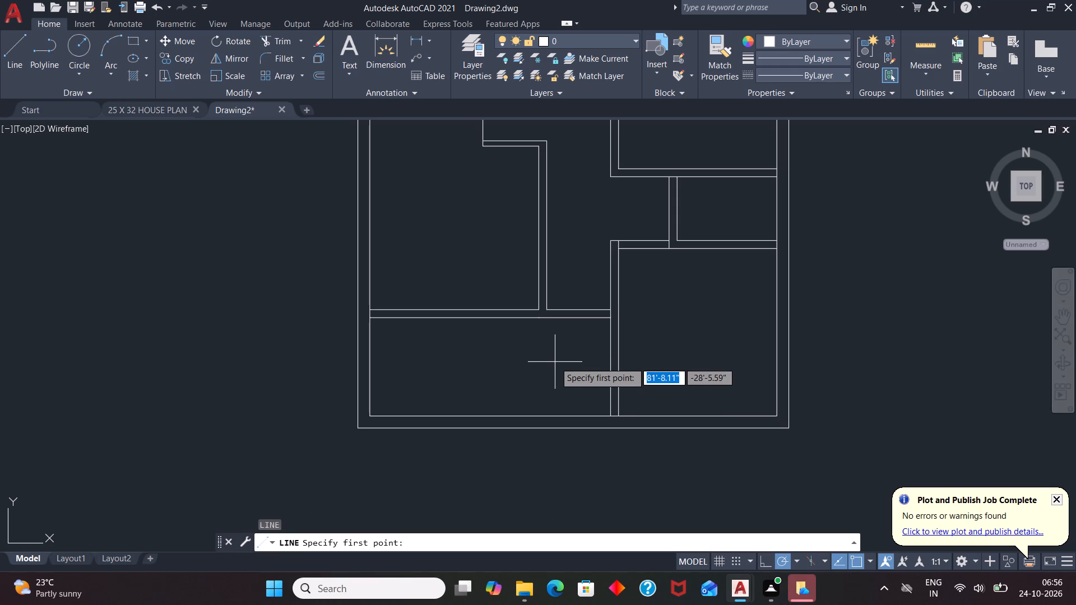
scroll(541, 332, "up", 3)
scroll(557, 310, "down", 3)
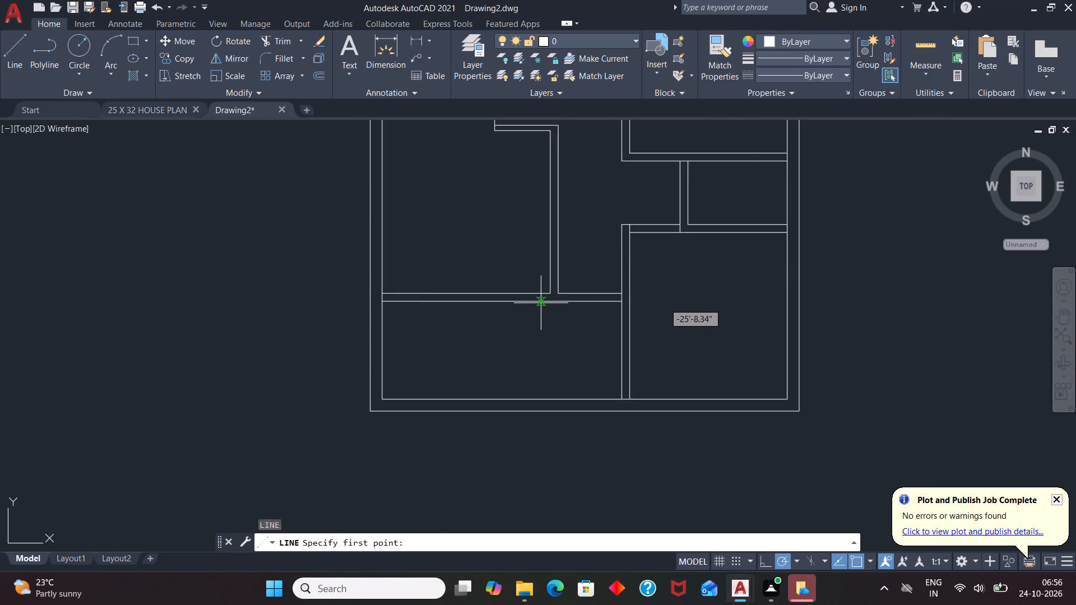
left_click(541, 303)
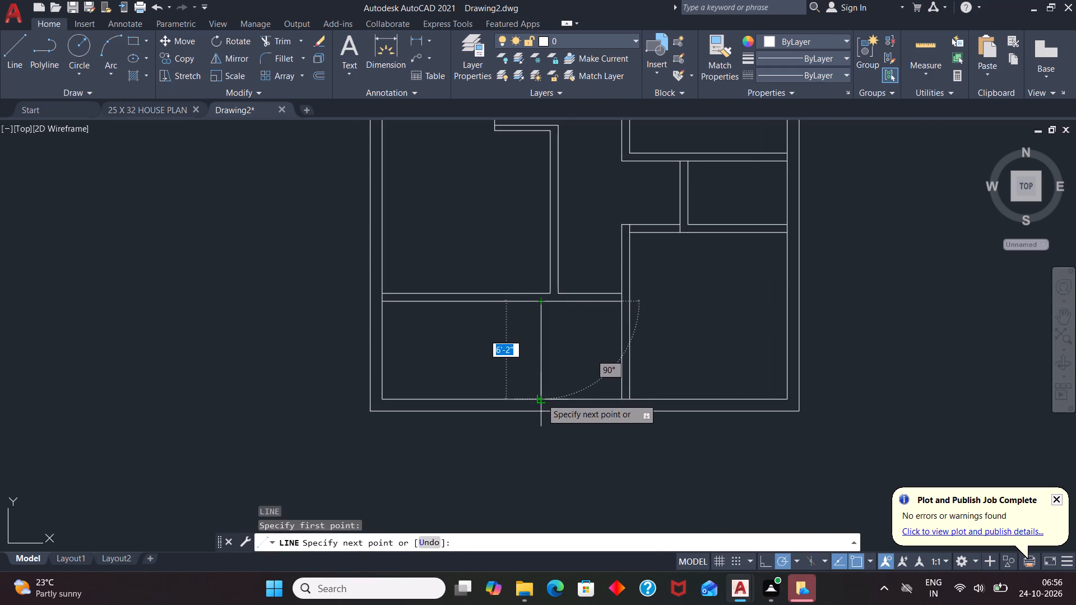
left_click(541, 397)
key("Escape")
Break the left outer wall's inner line at the point where it meets the new horizontal wall's bottom line.
scroll(420, 373, "down", 1)
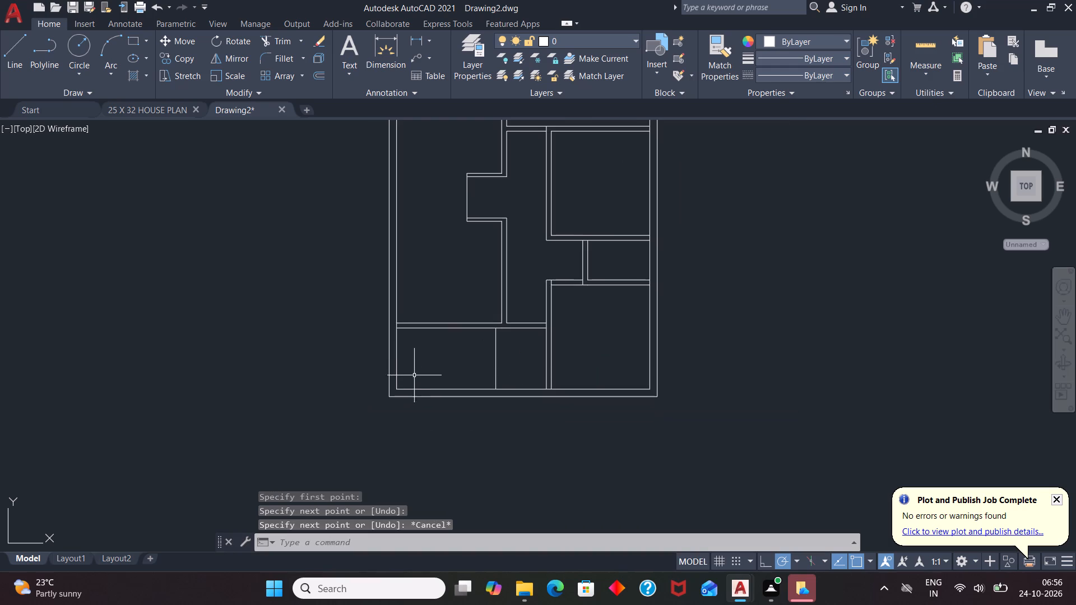
scroll(474, 366, "up", 1)
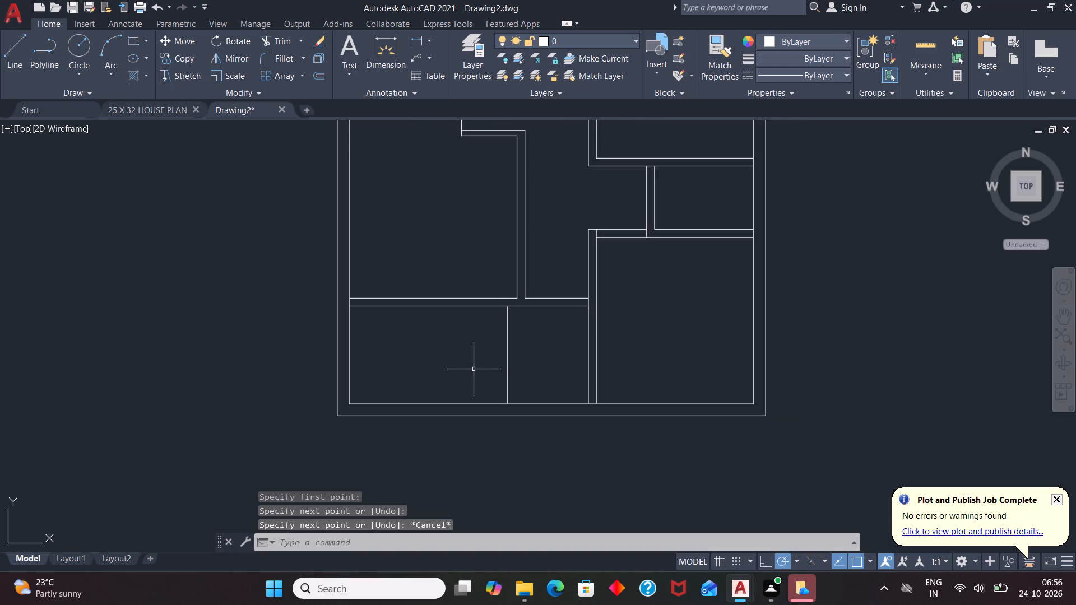
type("BR")
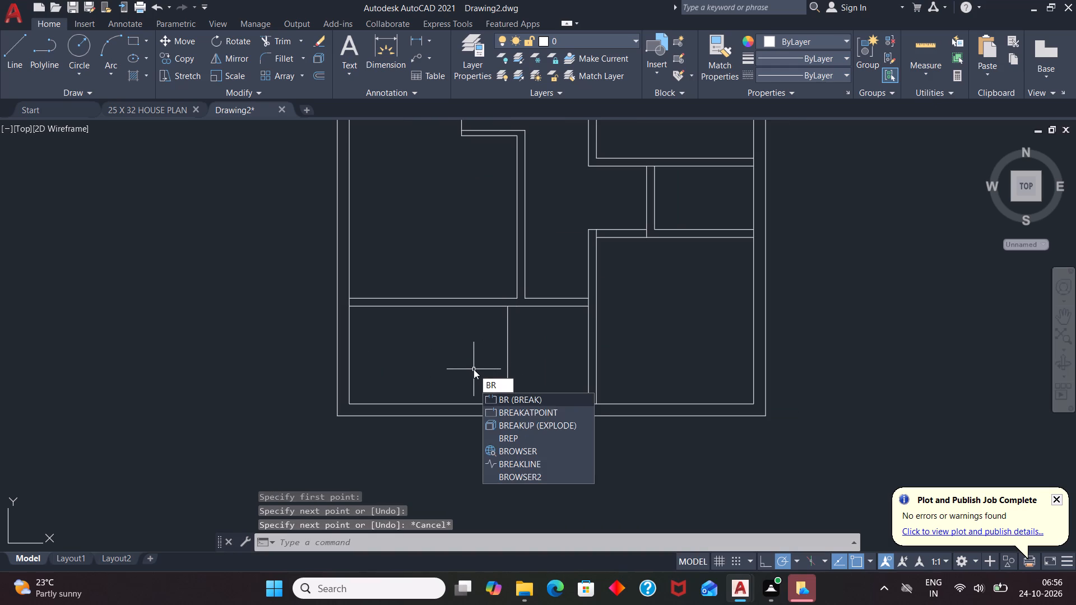
left_click(519, 417)
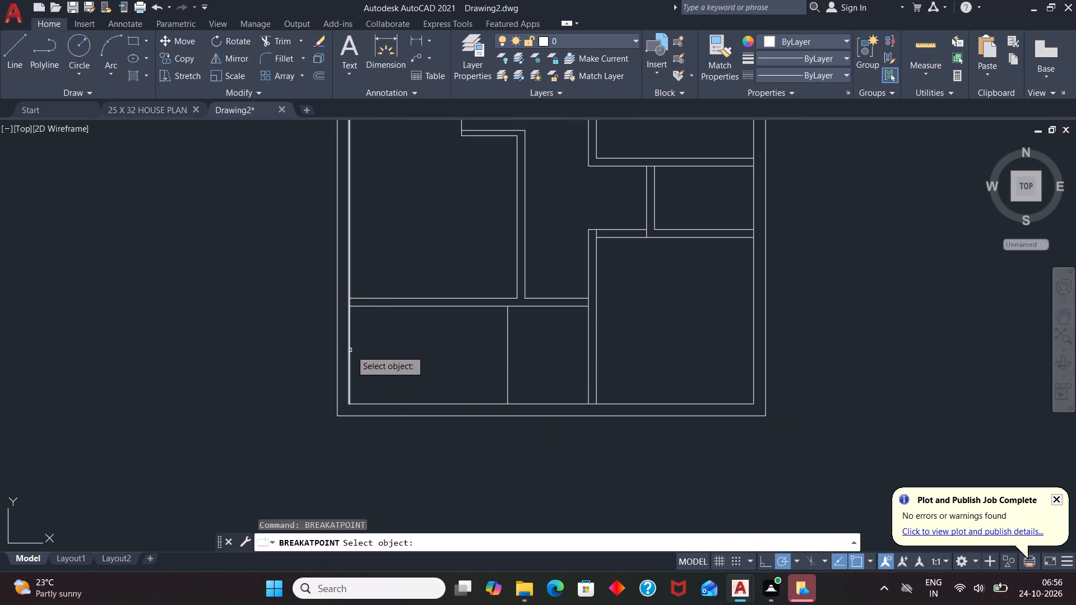
left_click(347, 350)
left_click(349, 342)
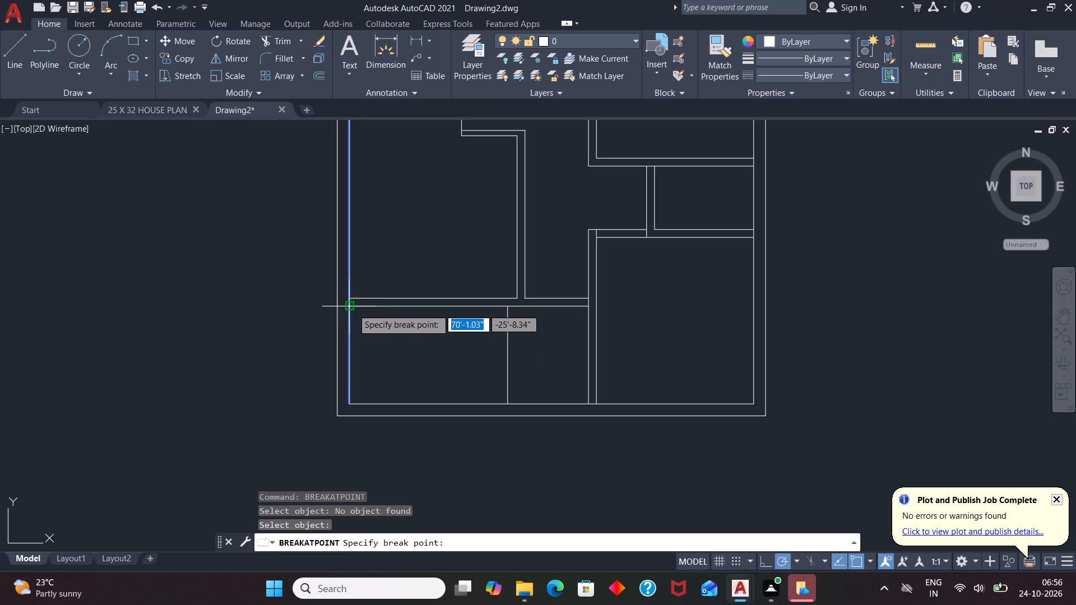
left_click(353, 309)
Offset the lower segment of the left outer wall's inner line 3' to the right, into the bottom-left room.
key("o")
key("Return")
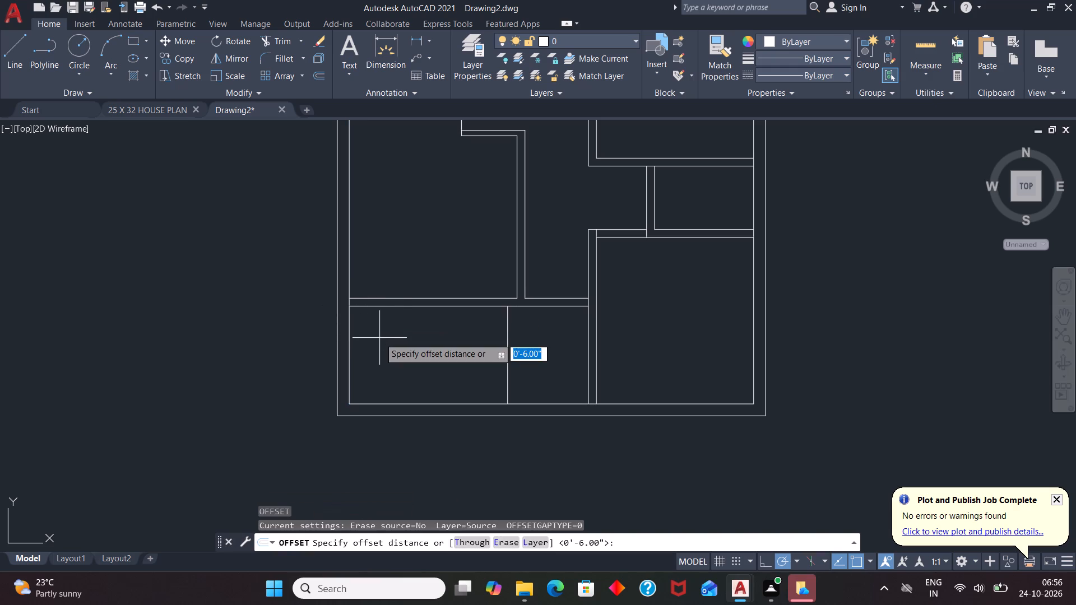
type("3'")
key("Return")
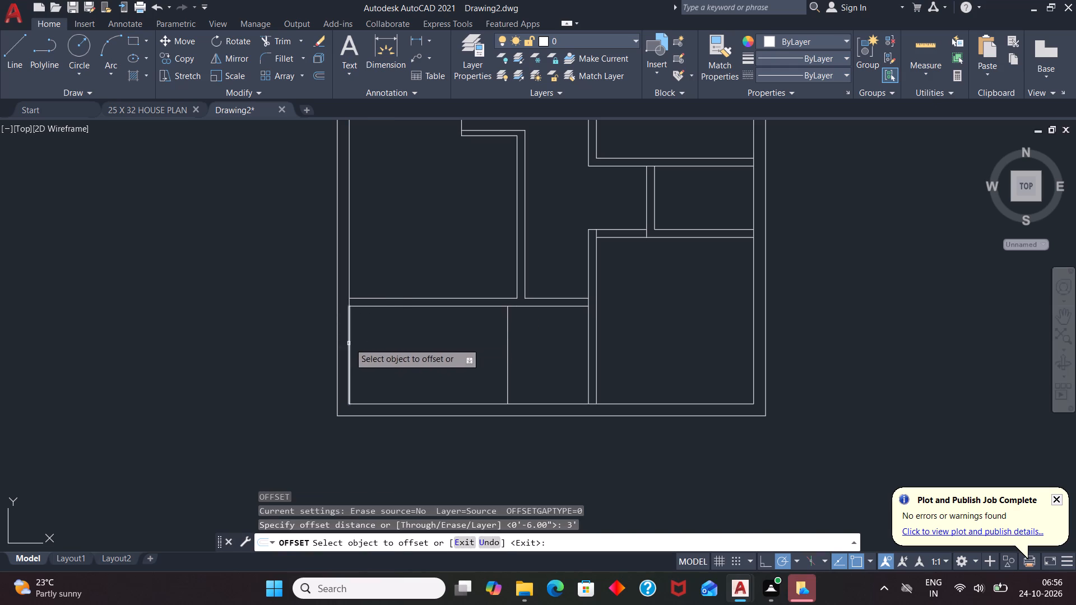
left_click(350, 342)
left_click(401, 340)
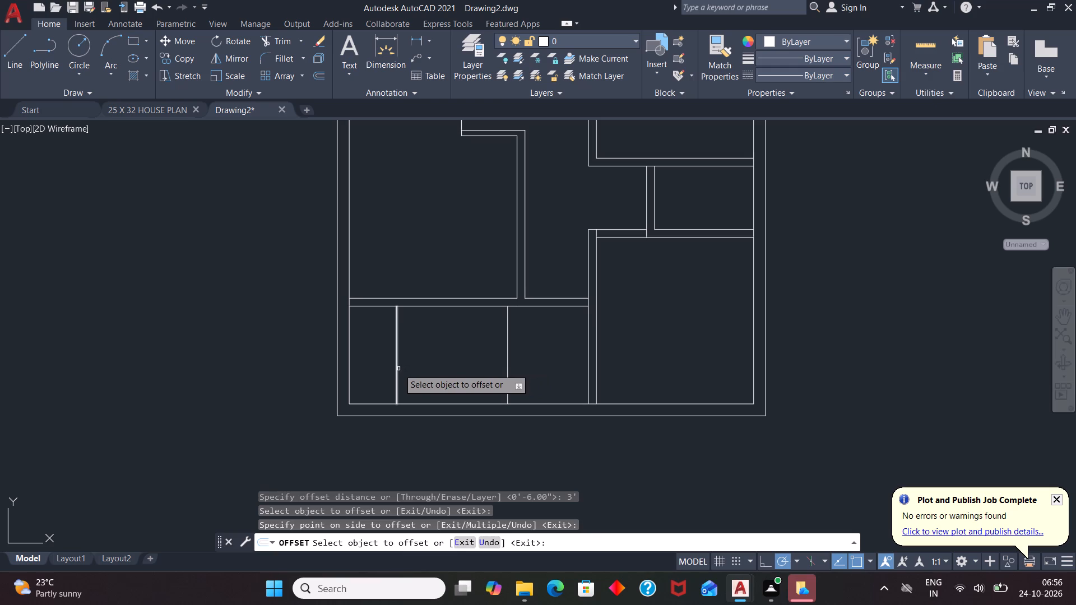
key("space")
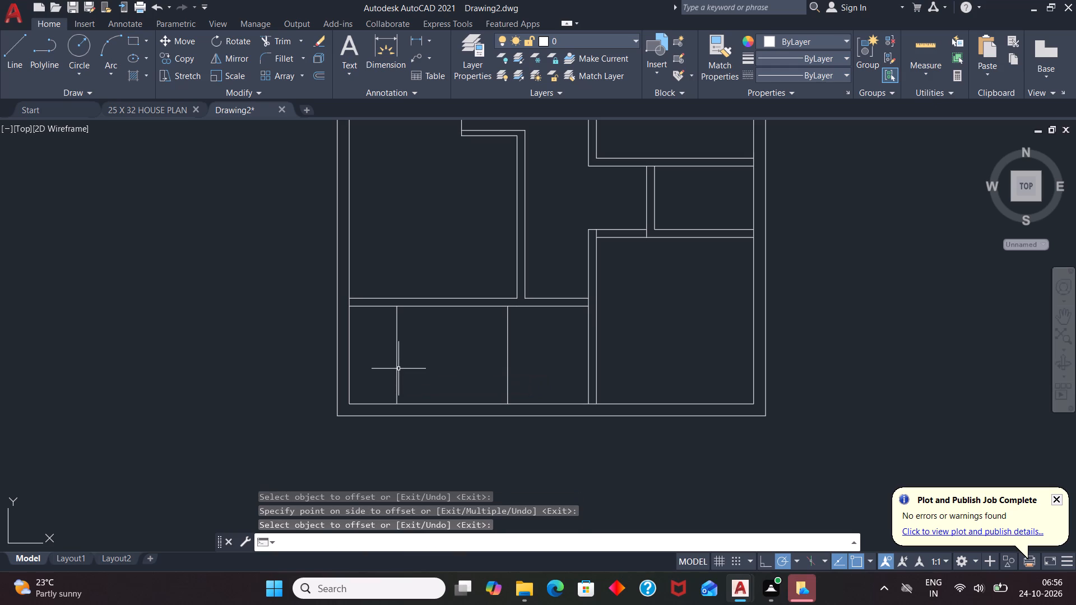
Draw a horizontal line from the midpoint of the offset vertical line to the other vertical line in the bottom-left room.
key("l")
key("Return")
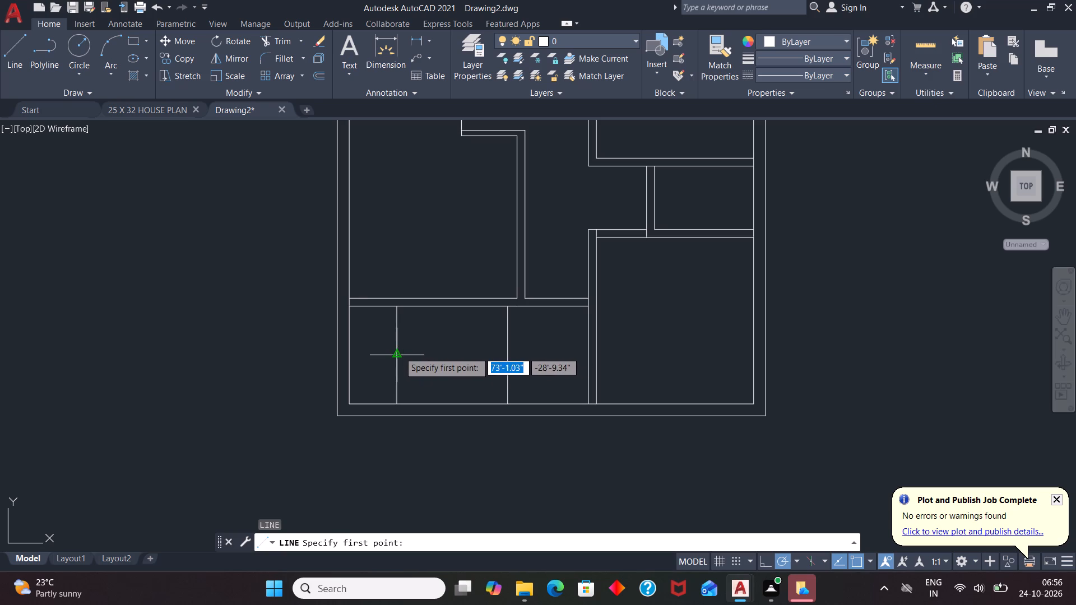
left_click(399, 352)
left_click(505, 353)
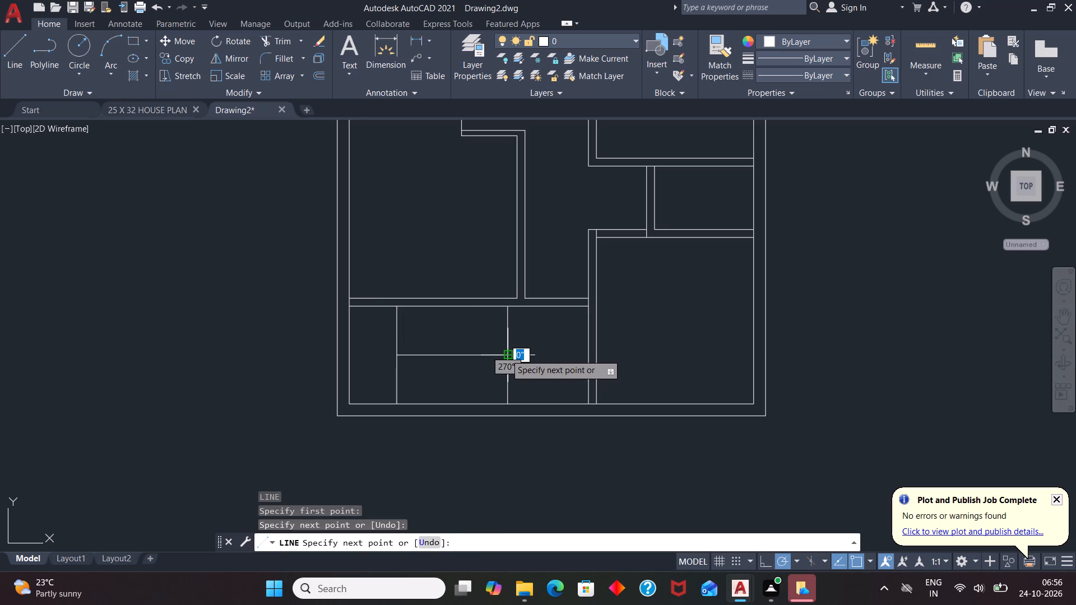
key("space")
Offset the horizontal middle line 3" both downward and upward.
type("O")
key("Return")
key("2")
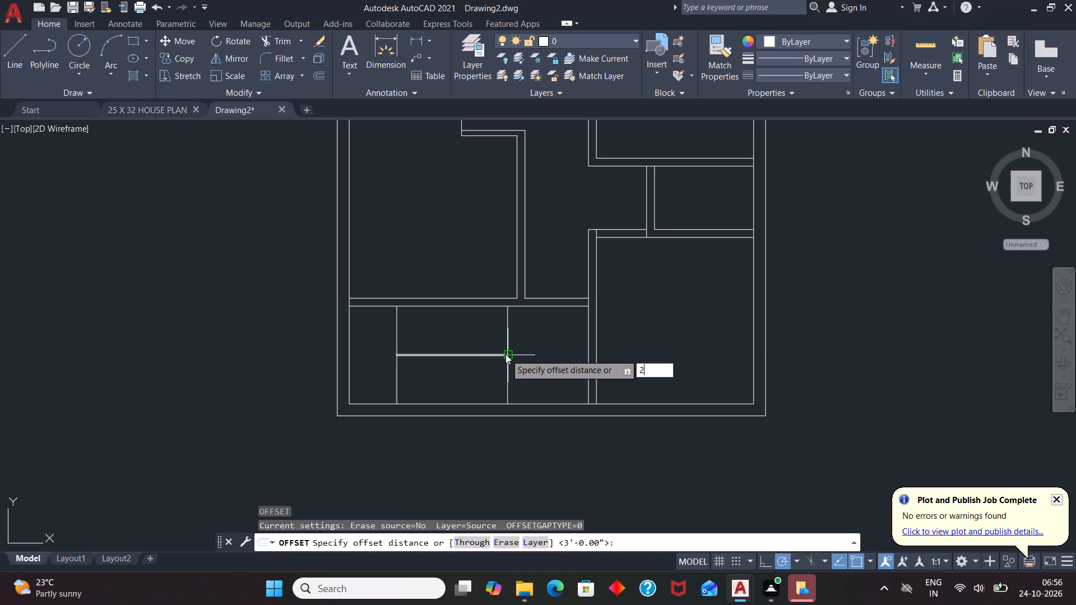
key("BackSpace")
key("3")
key("Return")
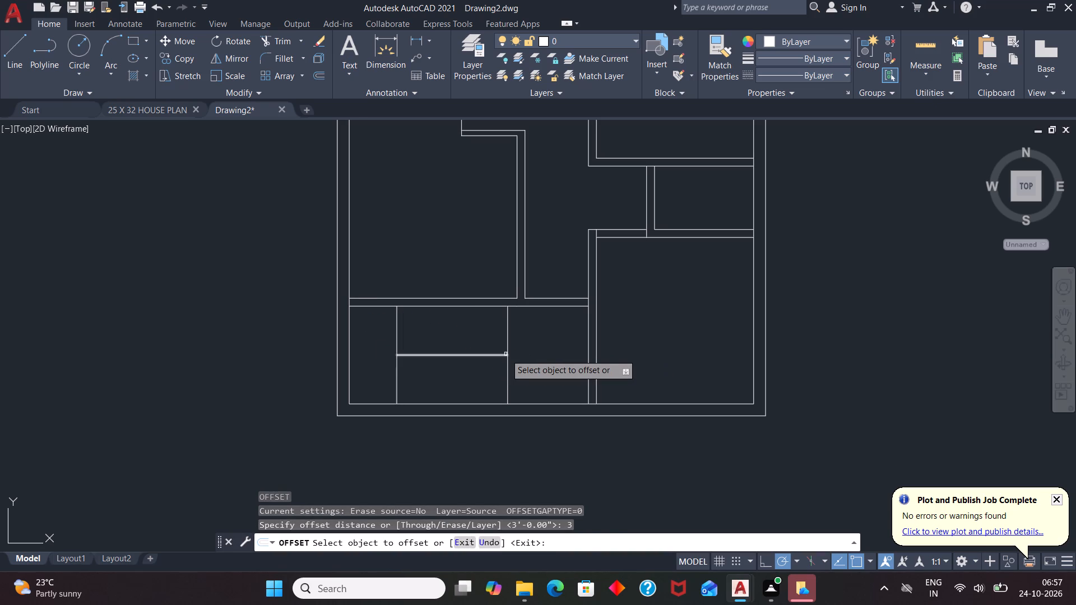
left_click(503, 355)
left_click(497, 375)
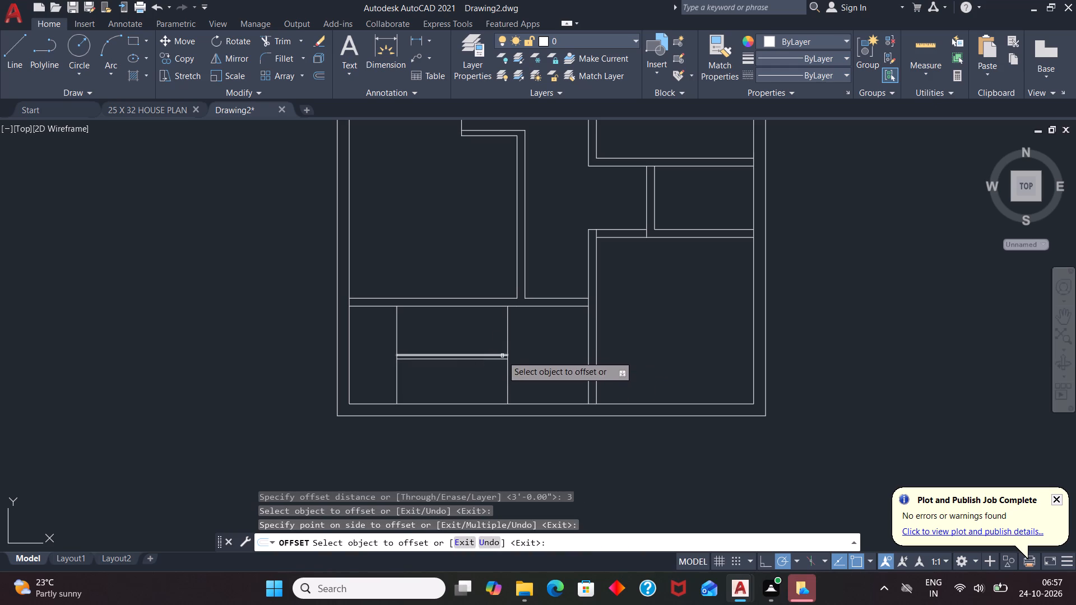
left_click(502, 356)
left_click(502, 341)
key("space")
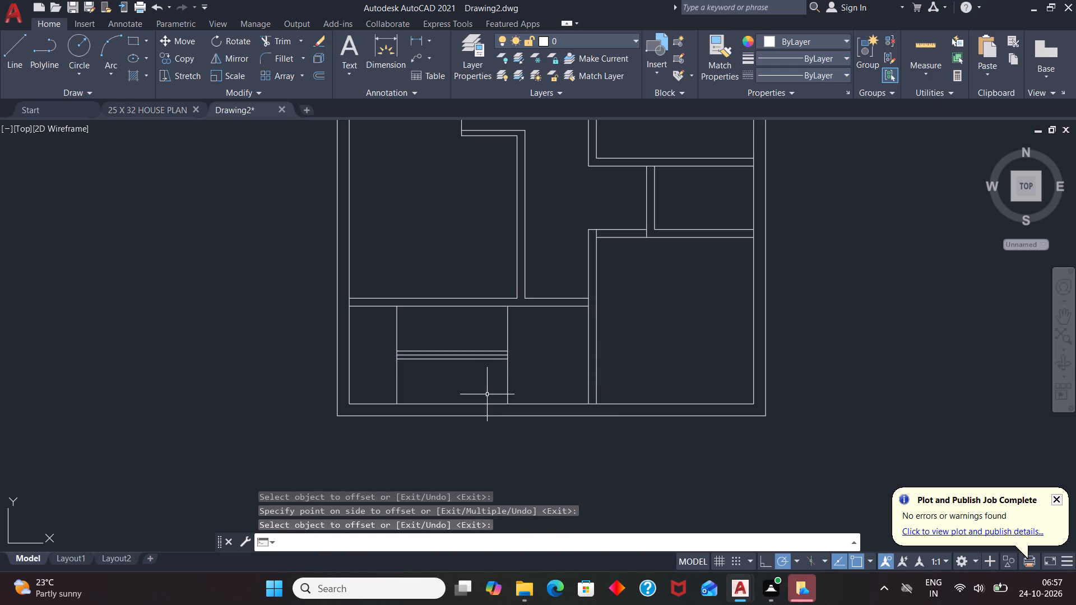
Delete the original middle line between the two offset lines.
left_click(497, 355)
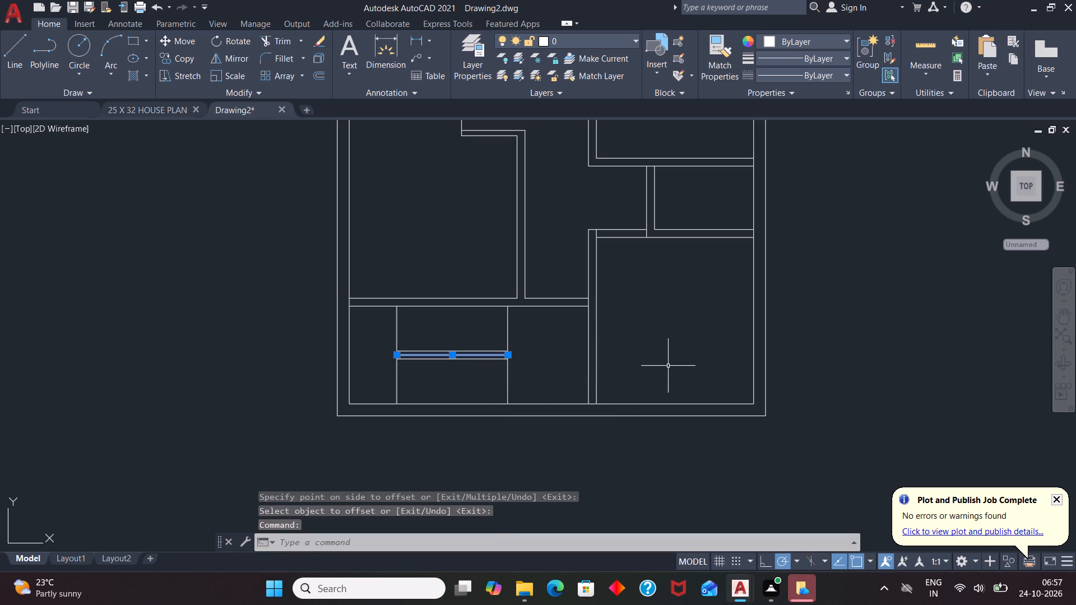
key("Delete")
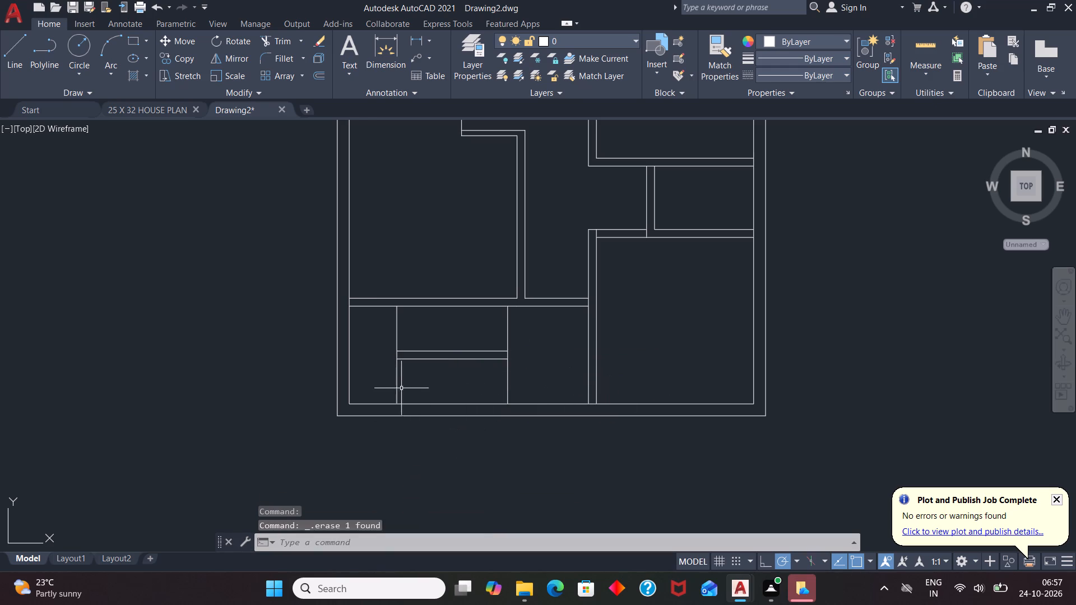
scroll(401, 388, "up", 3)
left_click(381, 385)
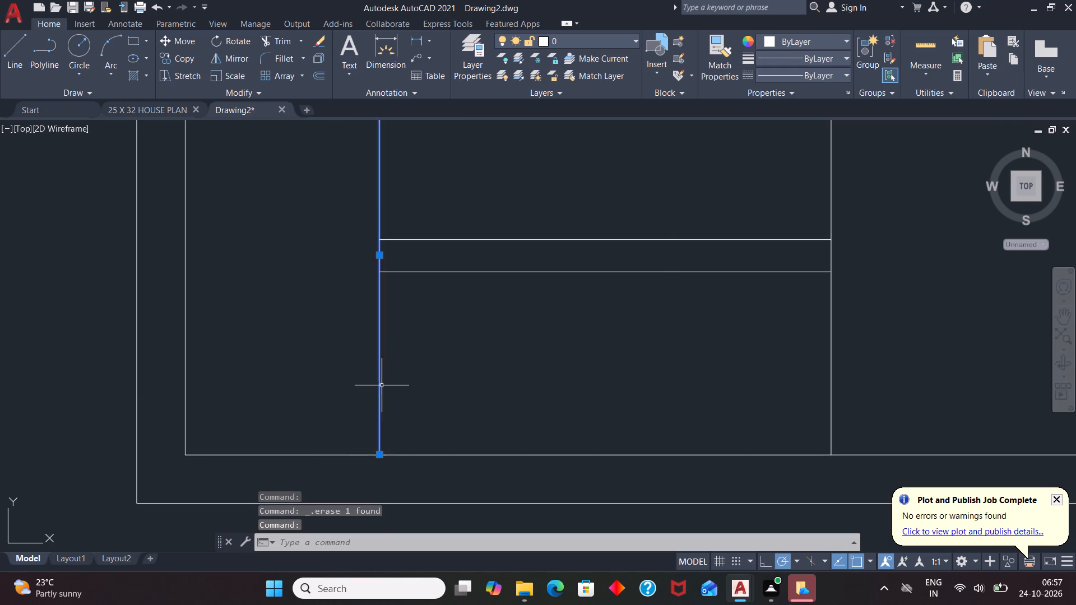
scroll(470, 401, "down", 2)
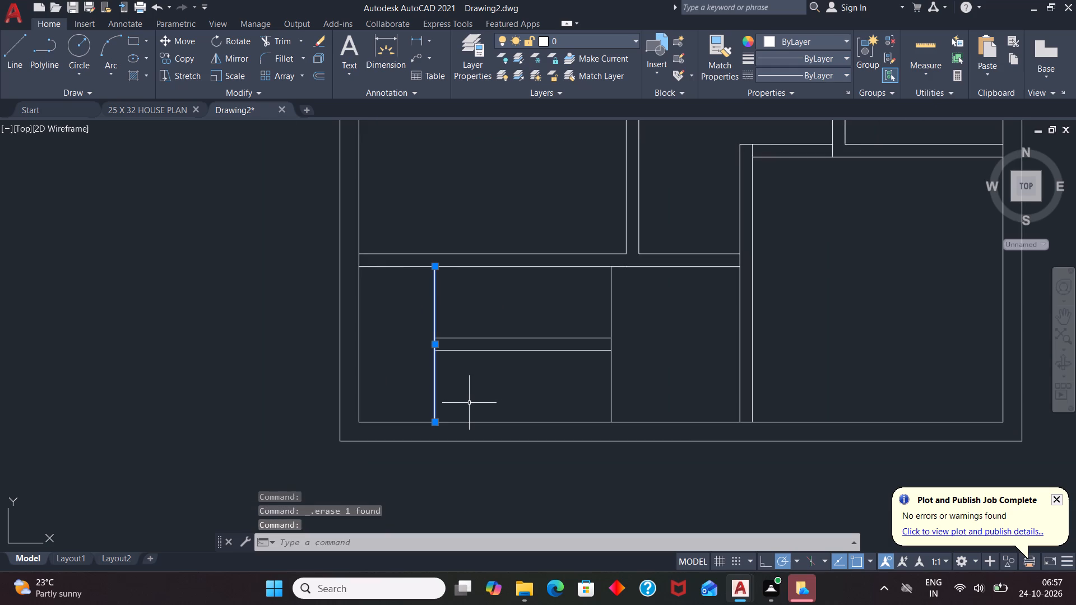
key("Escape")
Measure the bottom-left room's inner height along its left wall with a temporary linear dimension, and delete the dimension.
type("DLI")
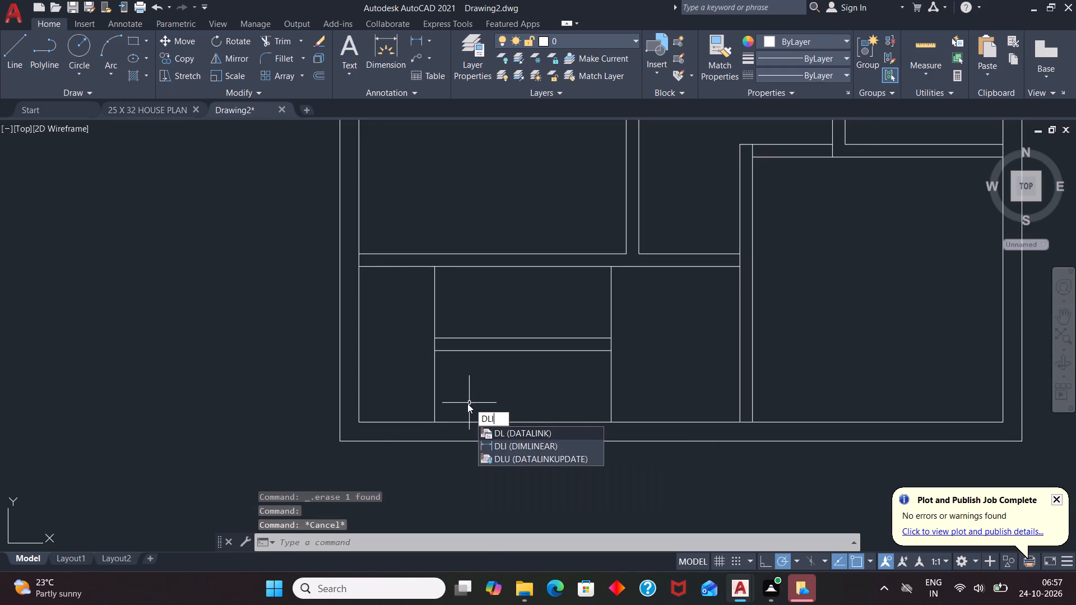
key("Return")
left_click(359, 421)
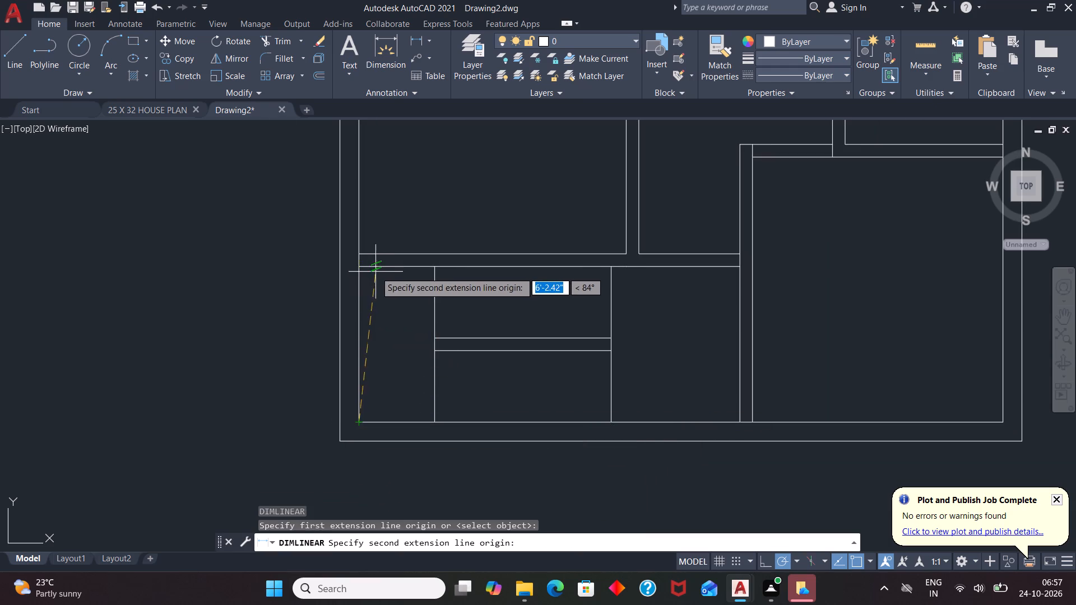
left_click(360, 269)
left_click(374, 270)
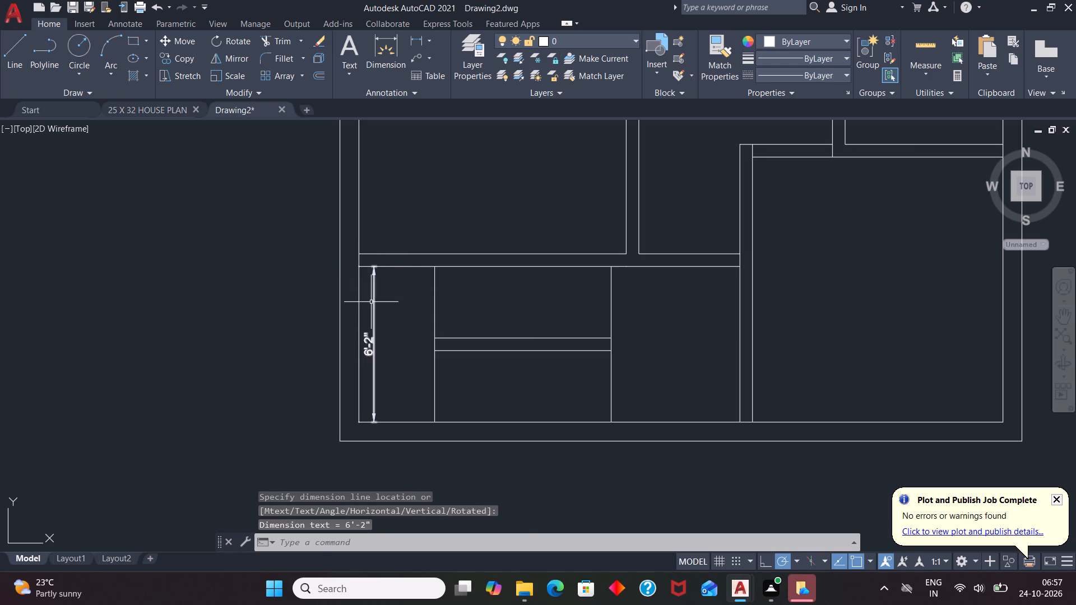
left_click(371, 302)
left_click(371, 311)
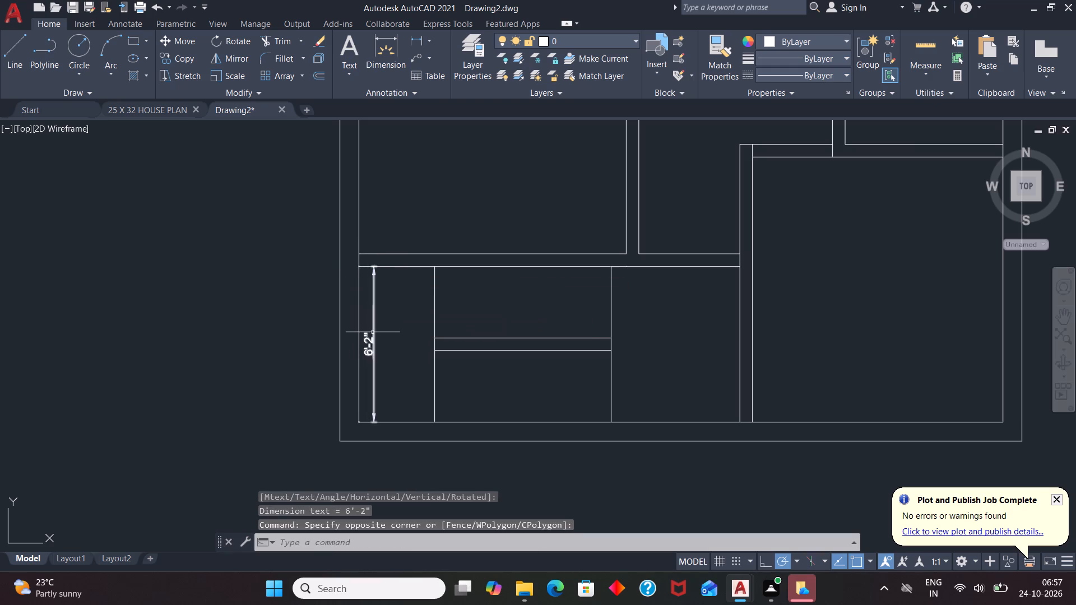
left_click(374, 334)
key("Delete")
Delete the two parallel horizontal lines in the middle of the bottom-left room's staircase area.
scroll(378, 344, "down", 1)
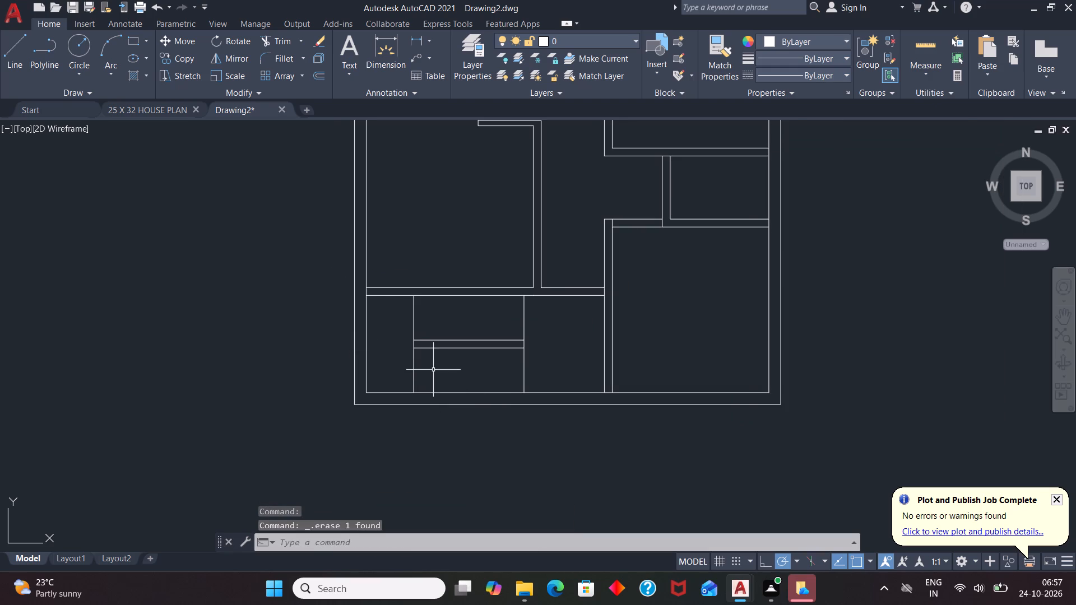
scroll(433, 369, "up", 1)
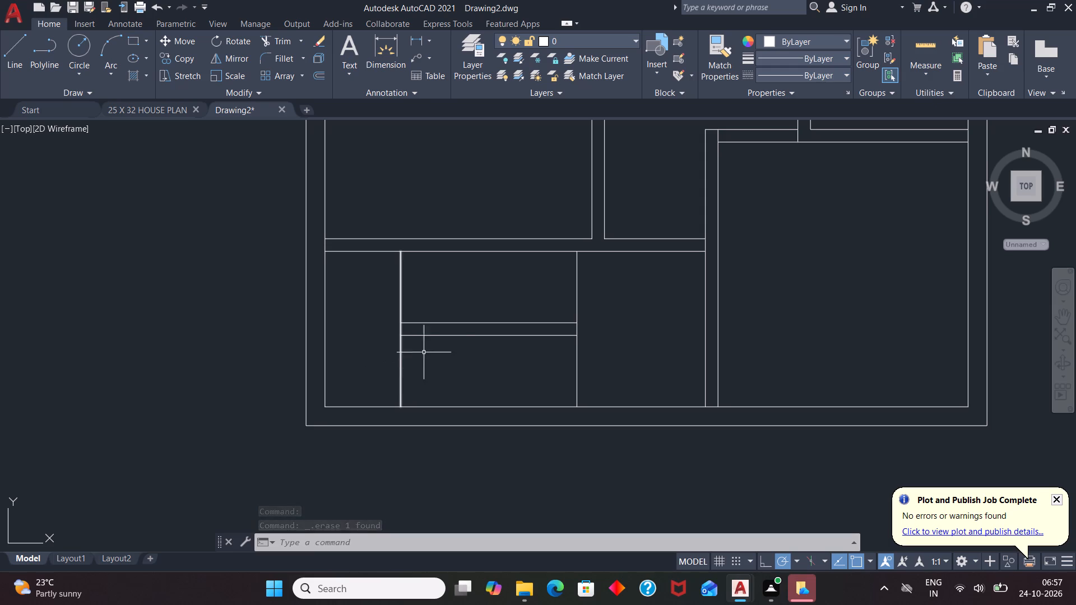
left_click(446, 337)
left_click(451, 324)
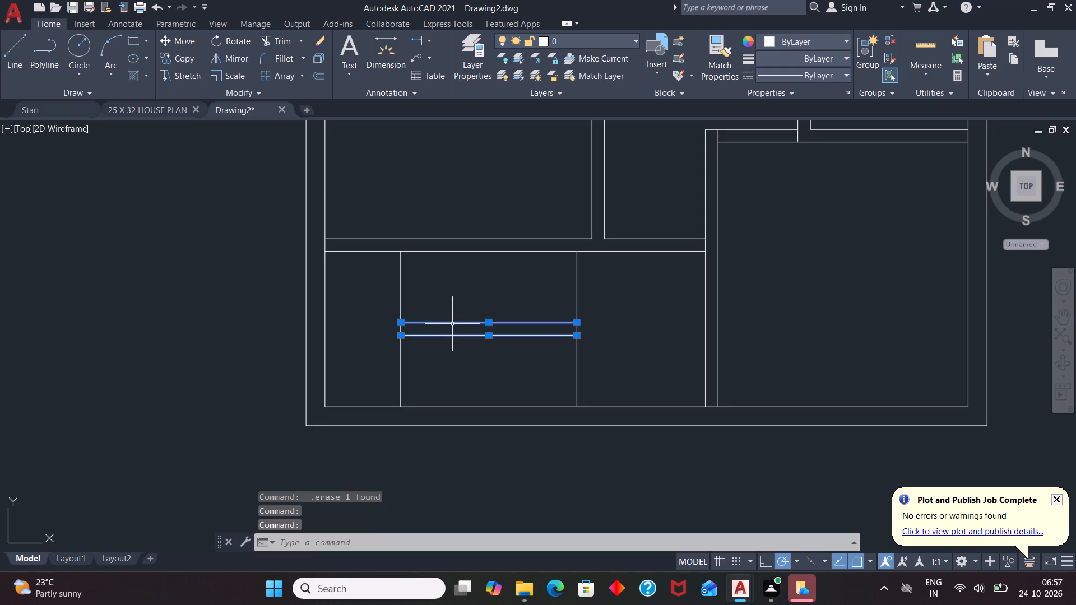
key("Delete")
Draw a horizontal line between the midpoints of the two vertical lines bounding the staircase area.
key("l")
key("Return")
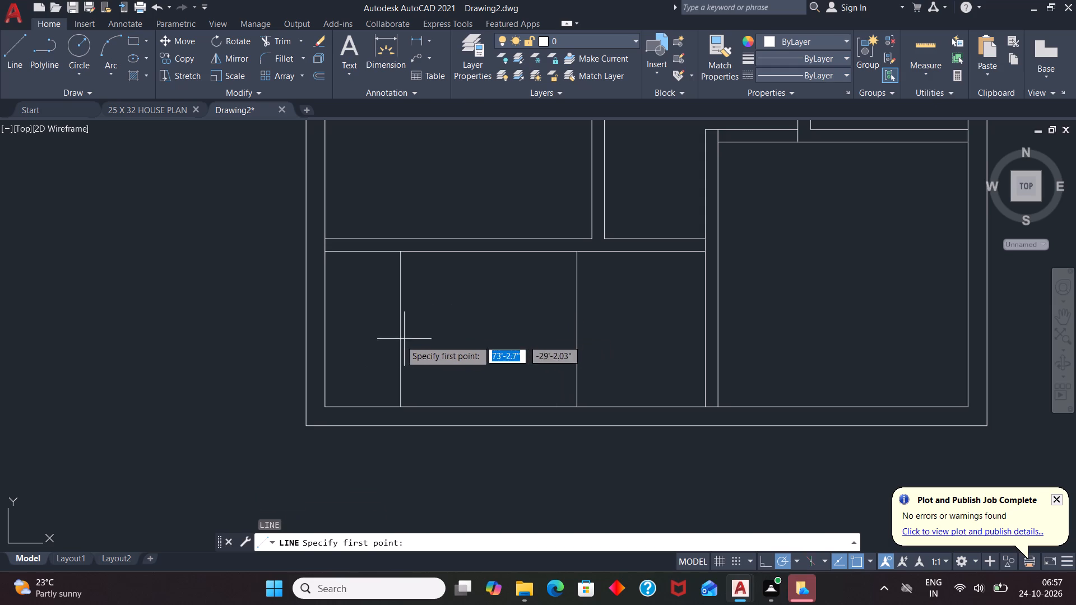
left_click(400, 329)
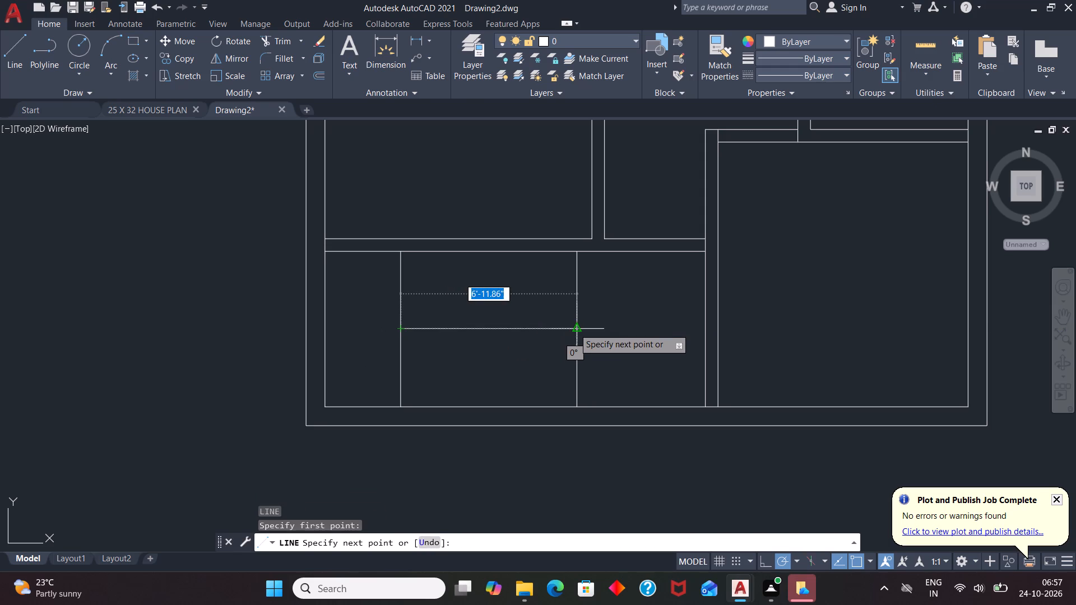
left_click(579, 327)
key("space")
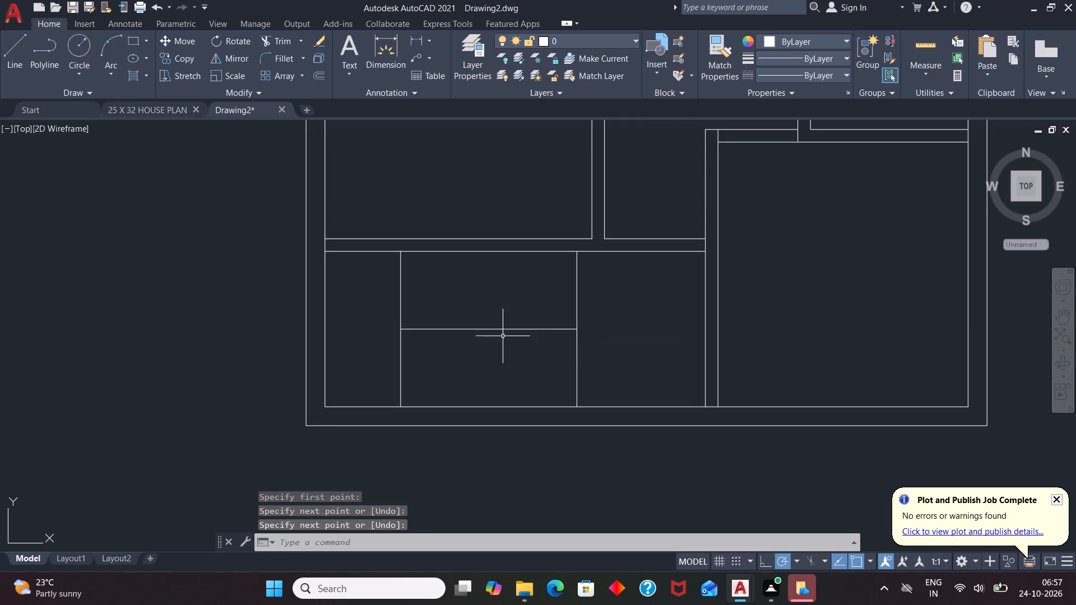
Offset the new horizontal middle line 2" both upward and downward.
key("o")
key("Return")
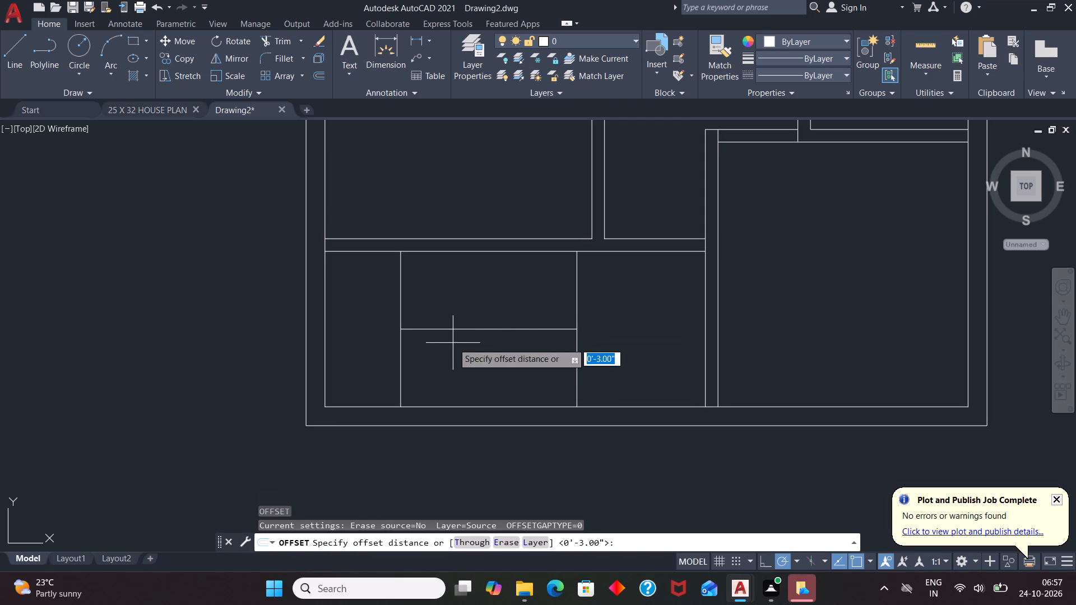
key("2")
key("Return")
left_click(456, 329)
left_click(466, 297)
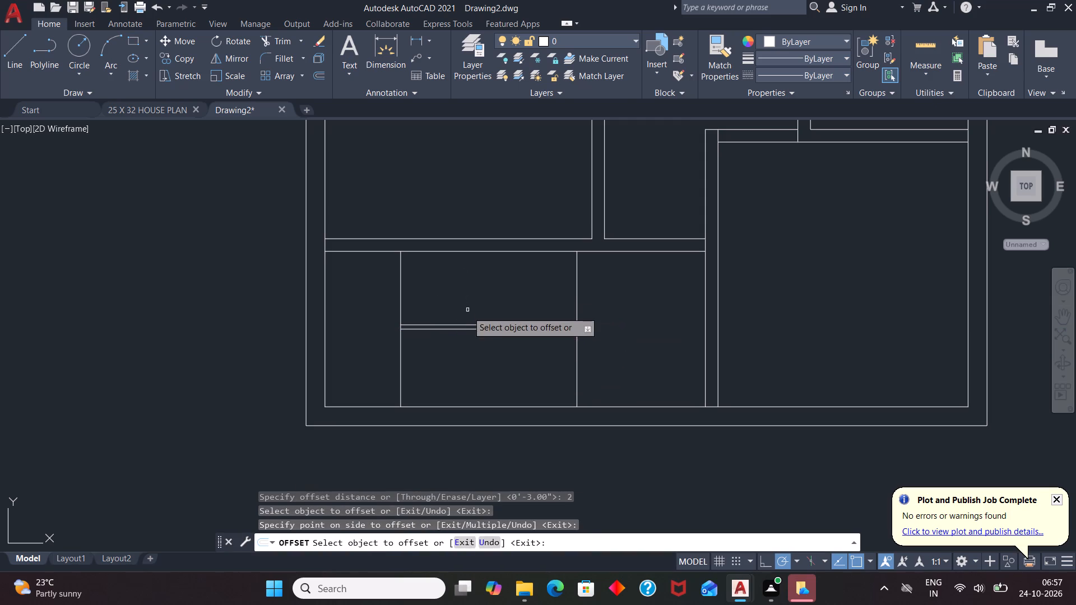
scroll(467, 329, "up", 3)
left_click(469, 327)
left_click(474, 362)
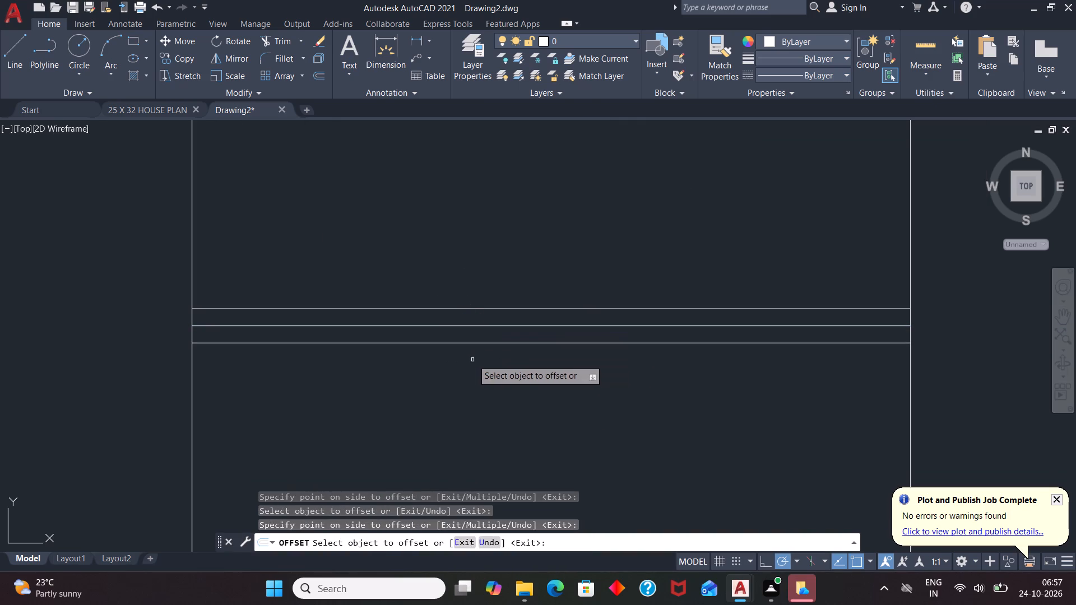
key("Escape")
Delete the original middle line between the two 2" offset lines.
left_click(483, 326)
key("Delete")
Break the staircase's left vertical line at the left endpoints of both horizontal middle lines.
scroll(507, 276, "down", 3)
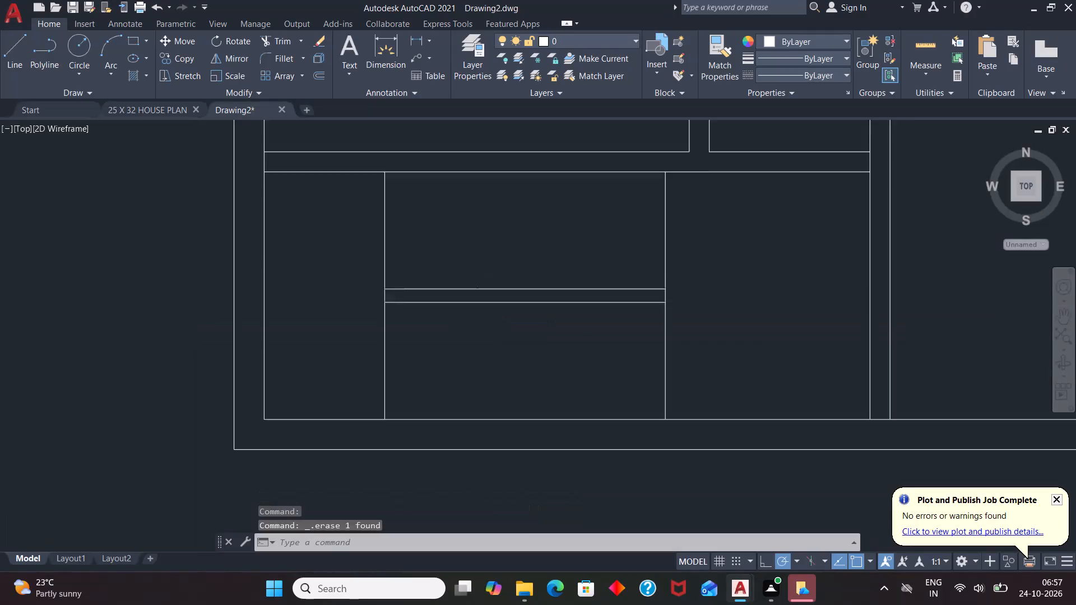
scroll(508, 277, "down", 3)
scroll(495, 296, "up", 4)
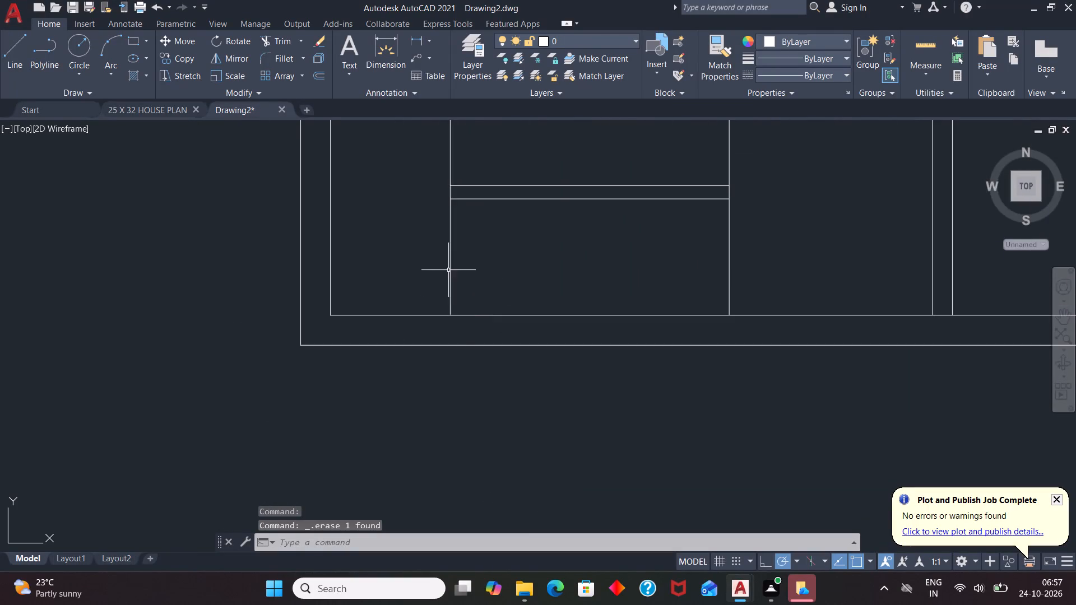
scroll(466, 352, "down", 1)
key("b")
key("r")
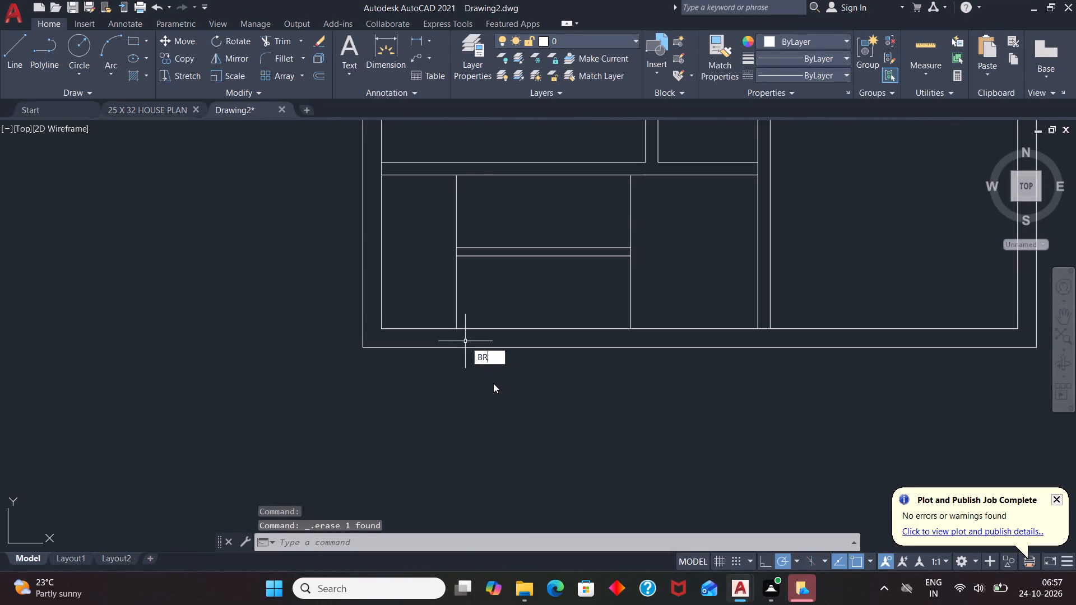
left_click(498, 388)
left_click(456, 296)
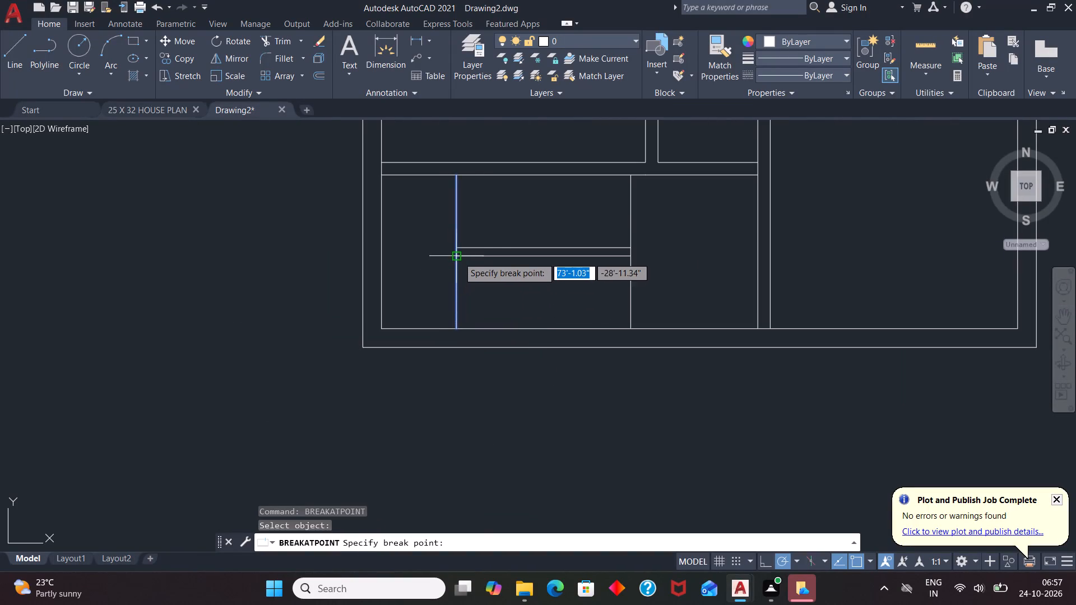
left_click(460, 257)
scroll(475, 348, "down", 1)
type("BR")
left_click(488, 314)
left_click(463, 261)
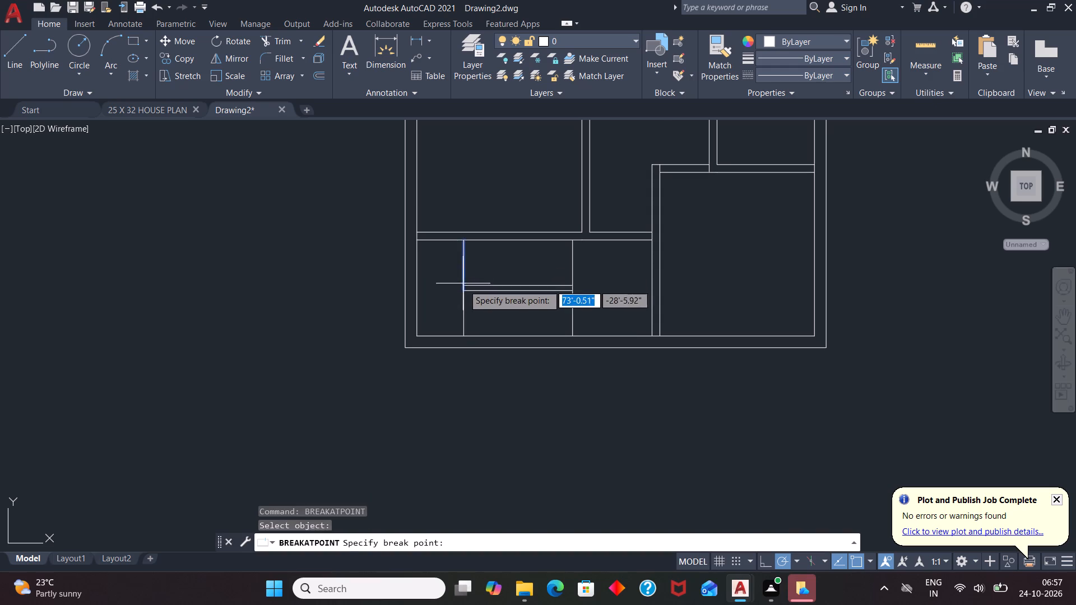
scroll(465, 287, "up", 5)
left_click(435, 261)
scroll(398, 369, "down", 1)
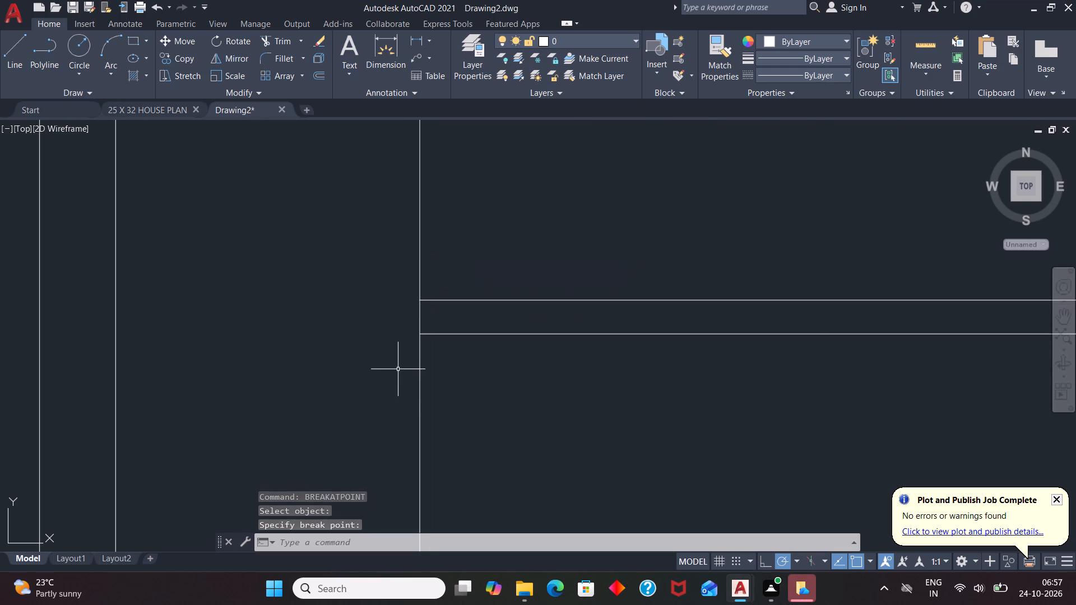
Copy the left line's lower segment as an array of 10 items fitted across to the staircase's right vertical line.
left_click(421, 383)
scroll(370, 339, "down", 2)
key("c")
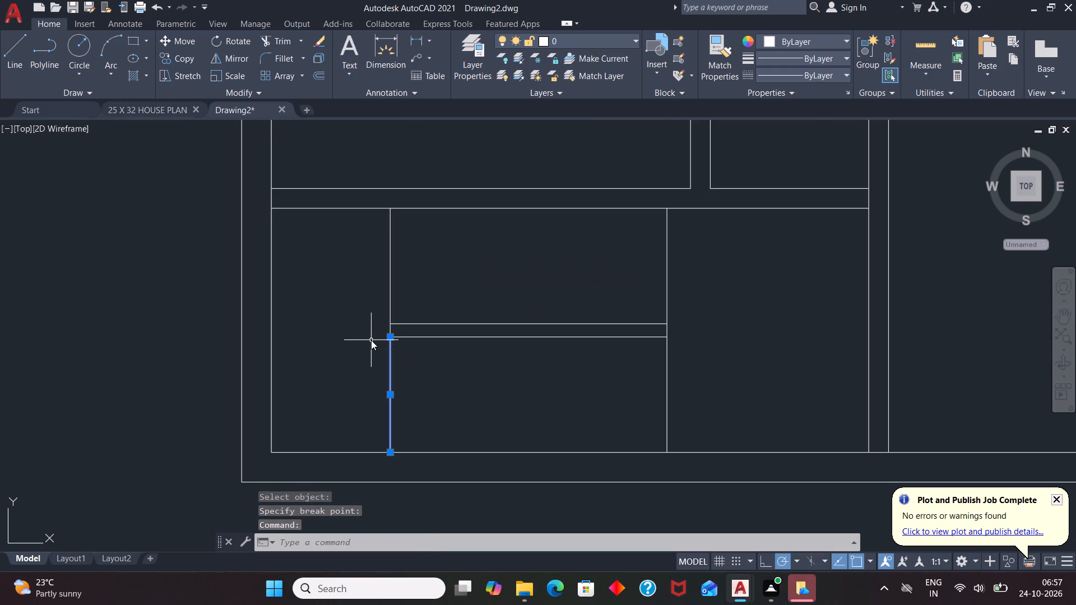
key("o")
key("Return")
left_click_drag(389, 364, 396, 364)
left_click(435, 540)
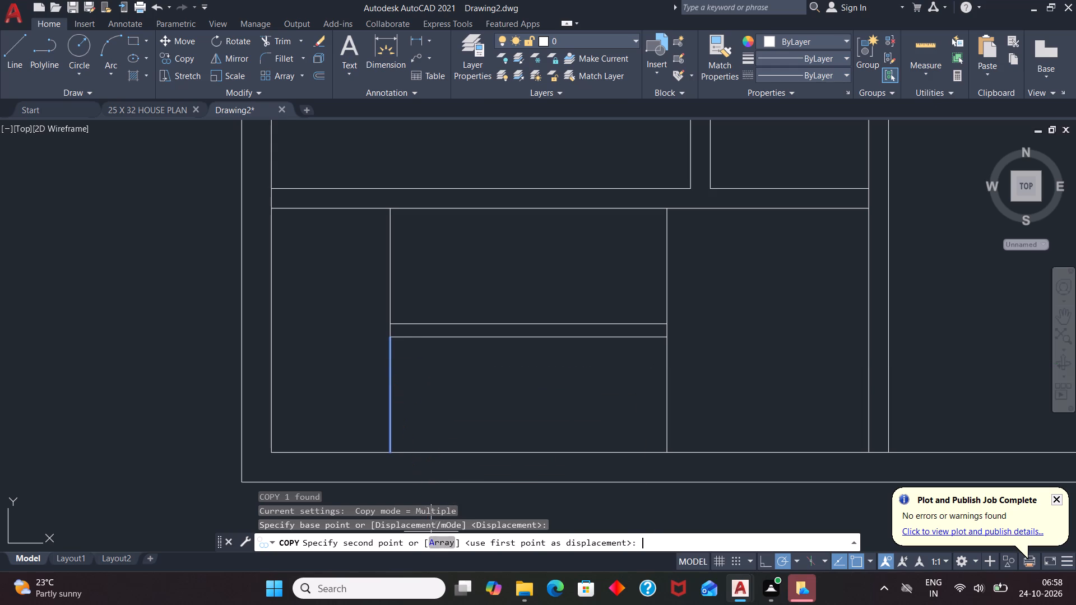
key("0")
key("Return")
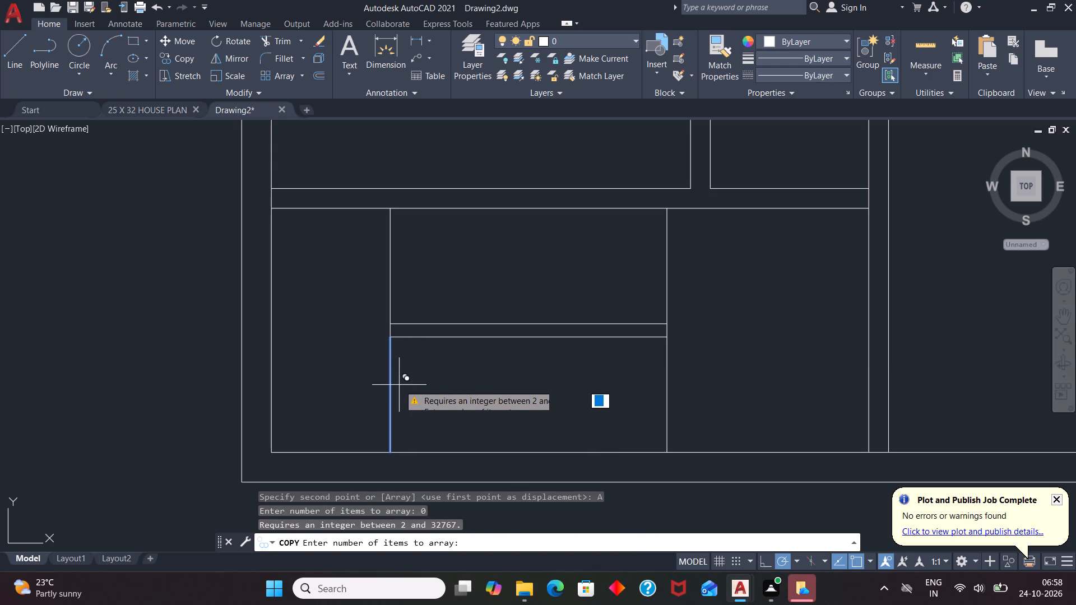
type("10")
key("Return")
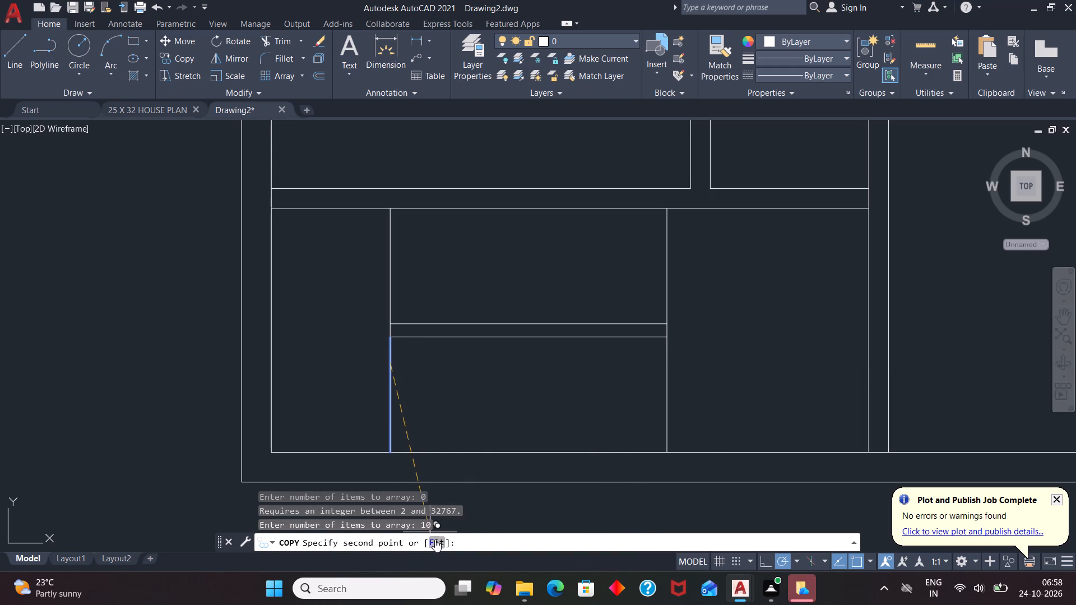
left_click(435, 539)
left_click(667, 364)
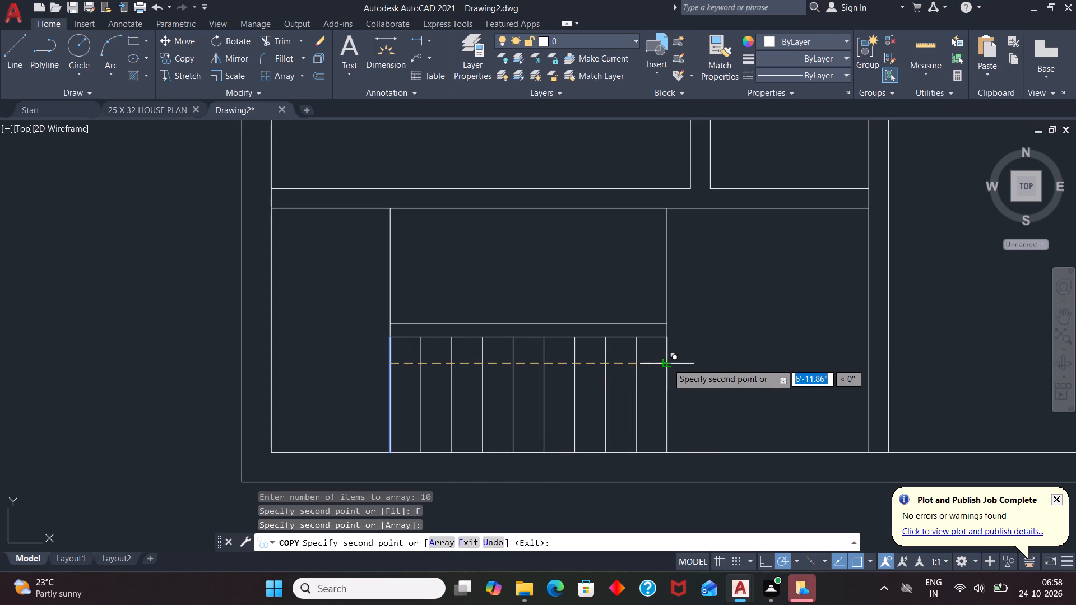
key("space")
Copy the left line's upper segment as an array of 10 items fitted across to the staircase's right vertical line.
left_click(388, 283)
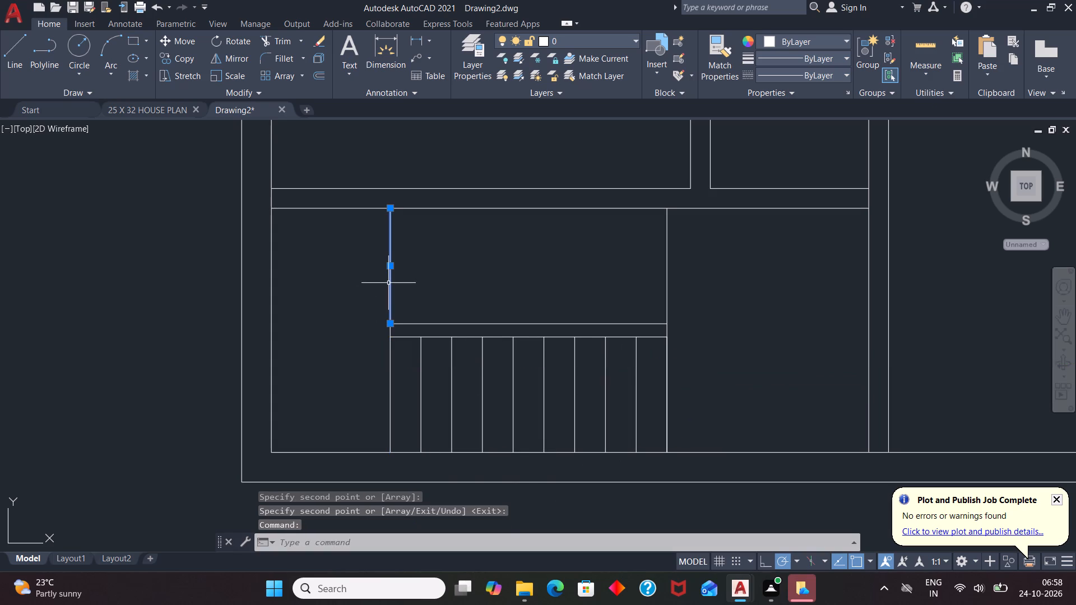
type("CO")
key("Return")
left_click(389, 282)
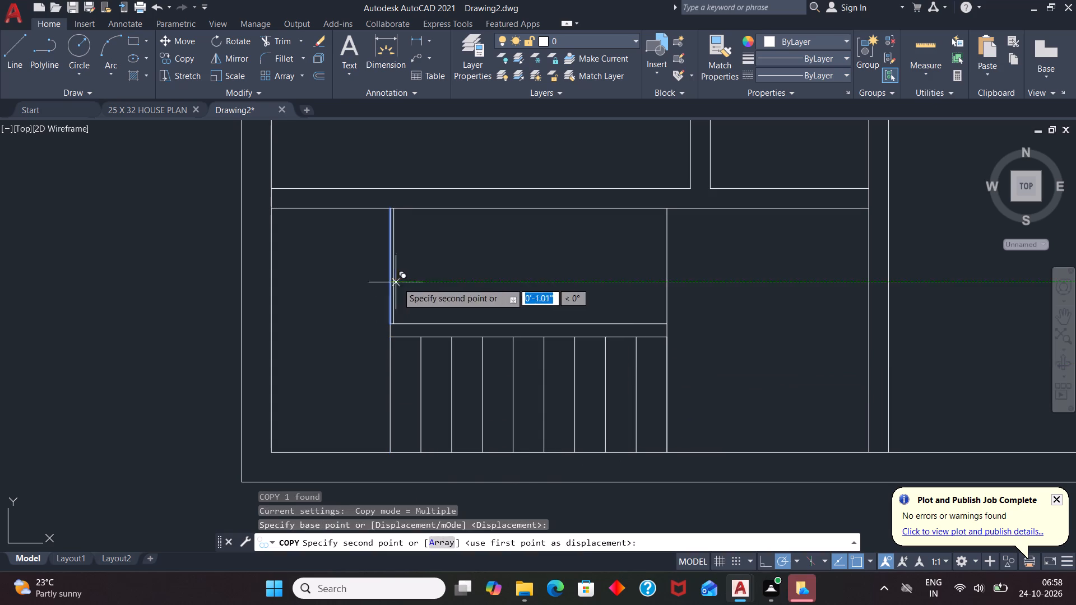
left_click(445, 540)
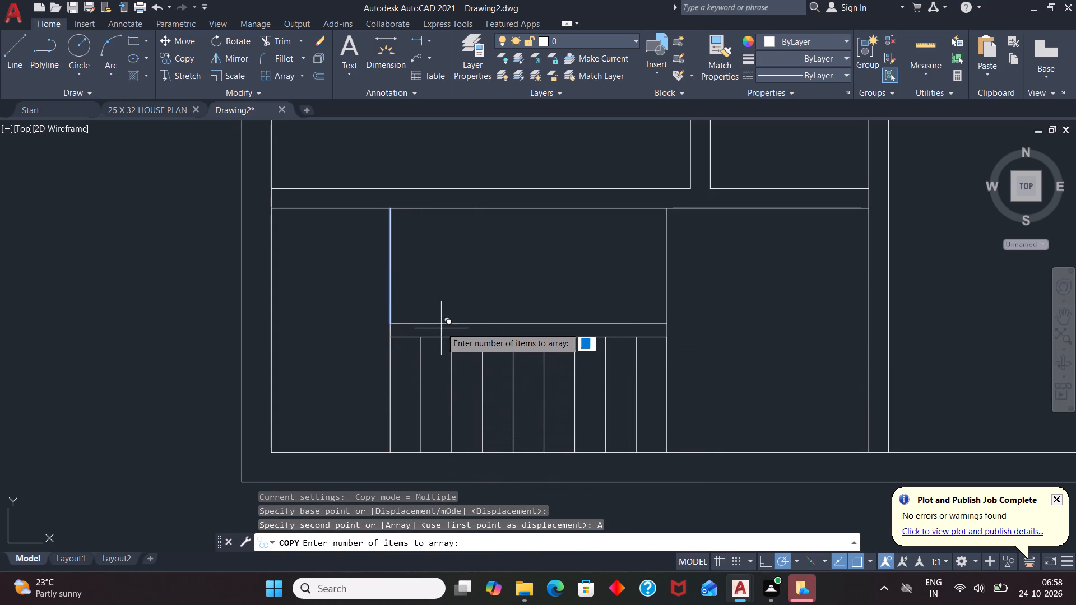
type("10")
key("Return")
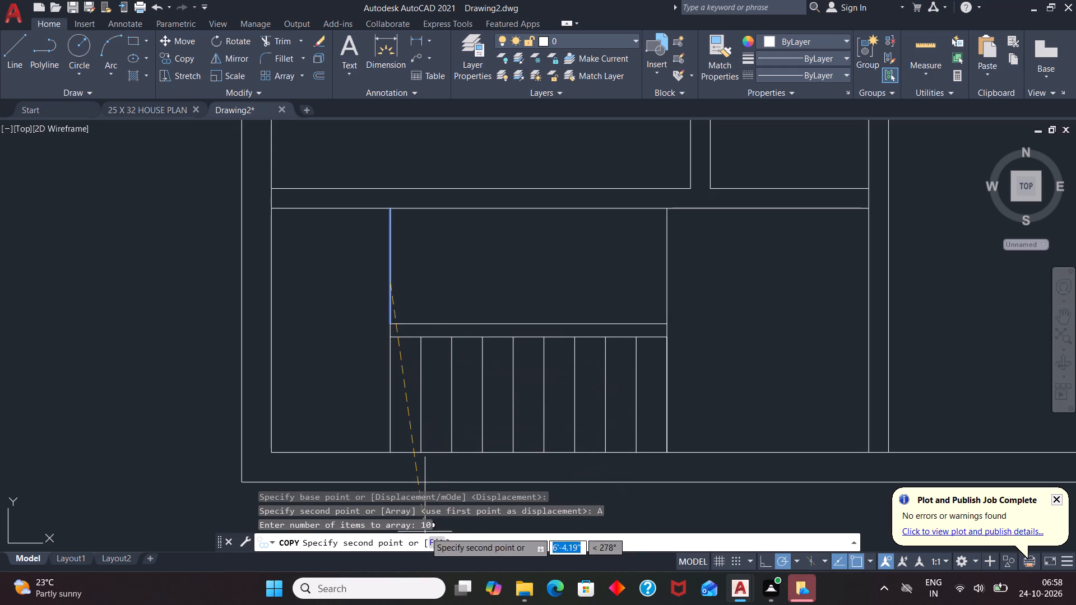
left_click(433, 544)
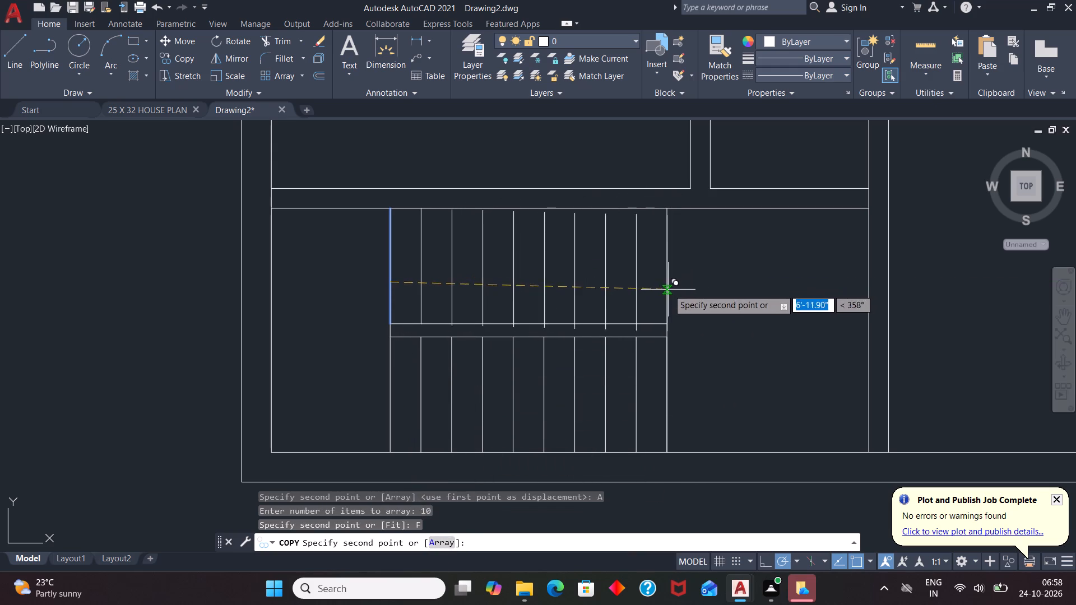
left_click(663, 280)
key("space")
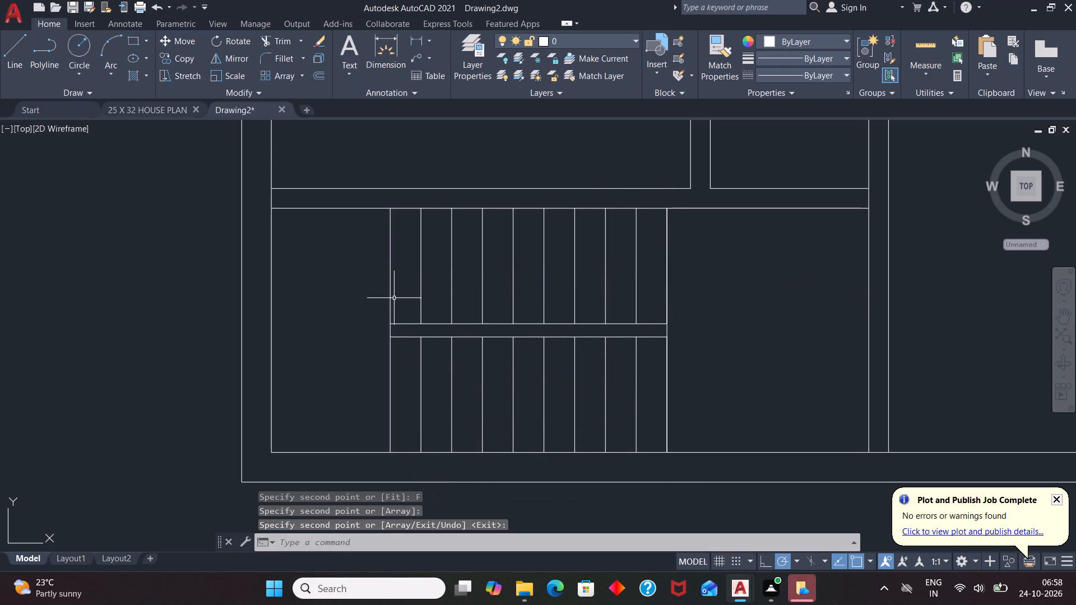
Dismiss the plot and publish notification.
scroll(392, 302, "down", 1)
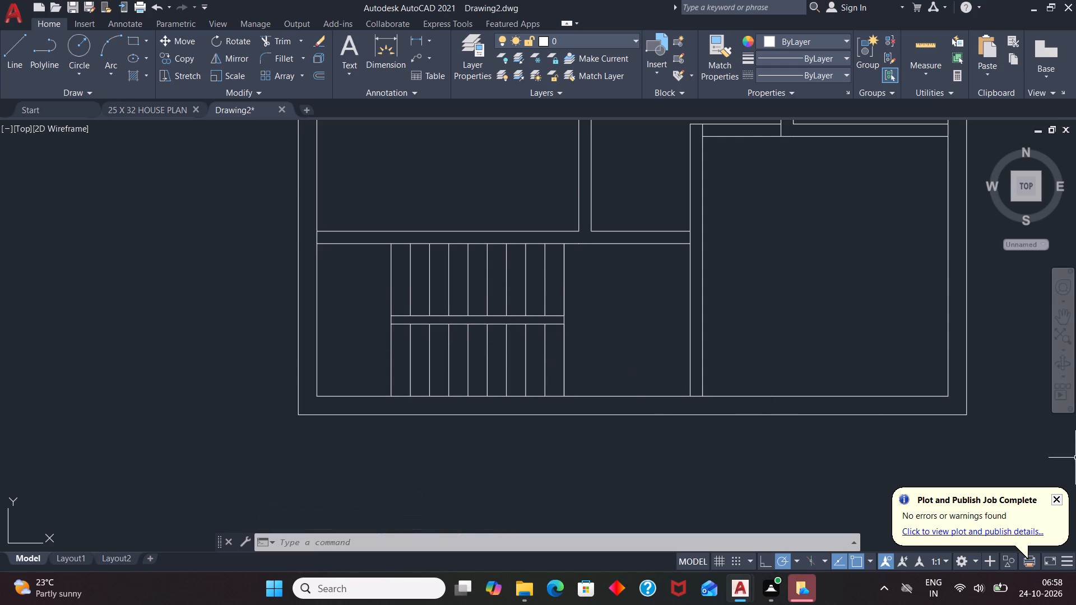
left_click(1060, 497)
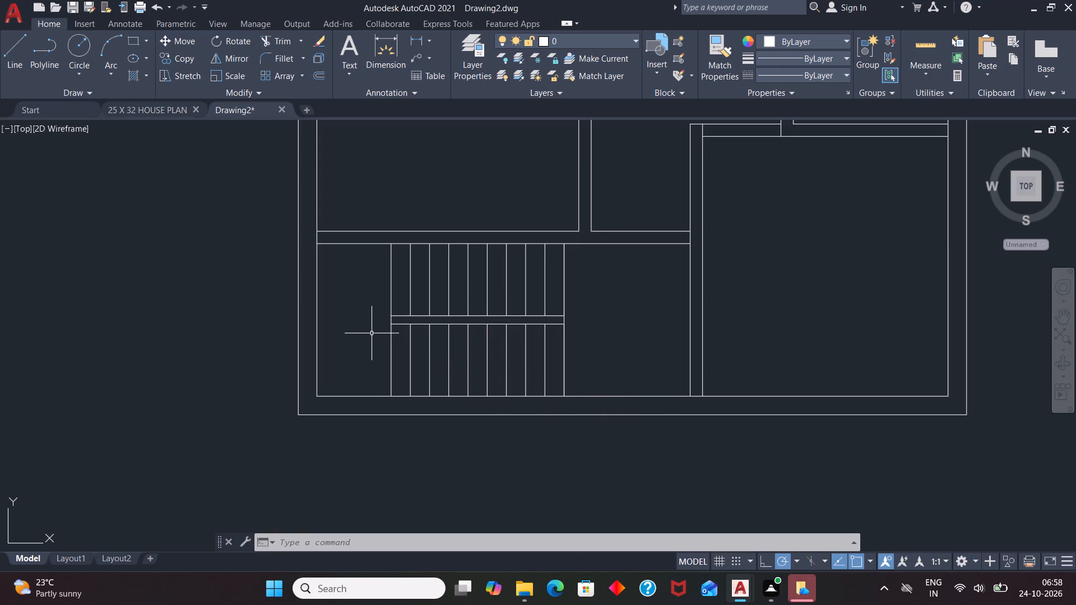
Draw a diagonal line from the midpoint between the staircase's two middle lines at their left end to the stairwell's upper-left corner.
key("l")
key("Return")
scroll(378, 326, "up", 3)
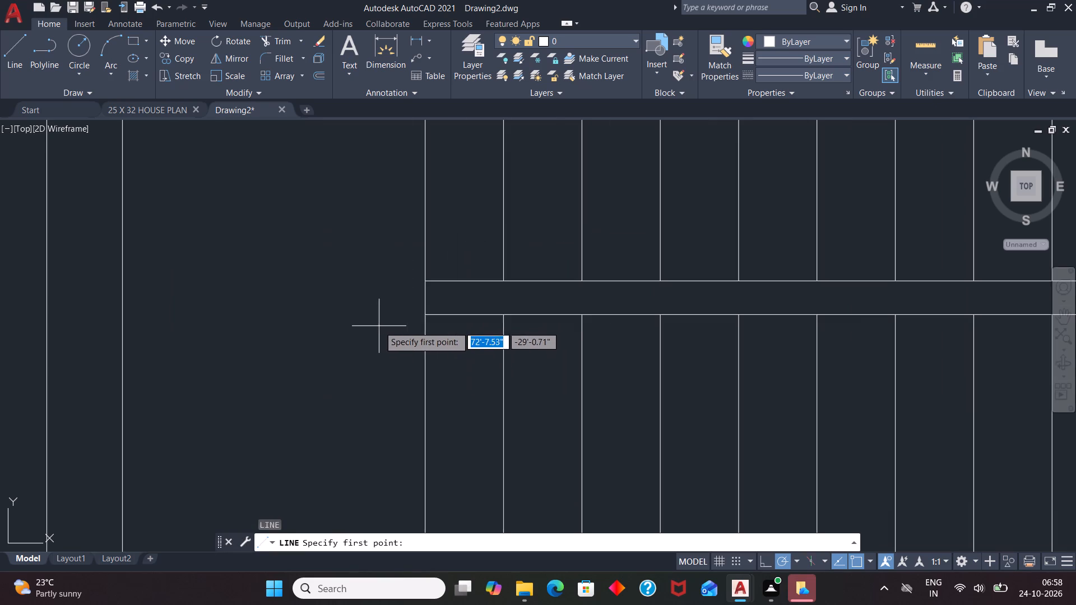
left_click(424, 300)
scroll(347, 249, "down", 3)
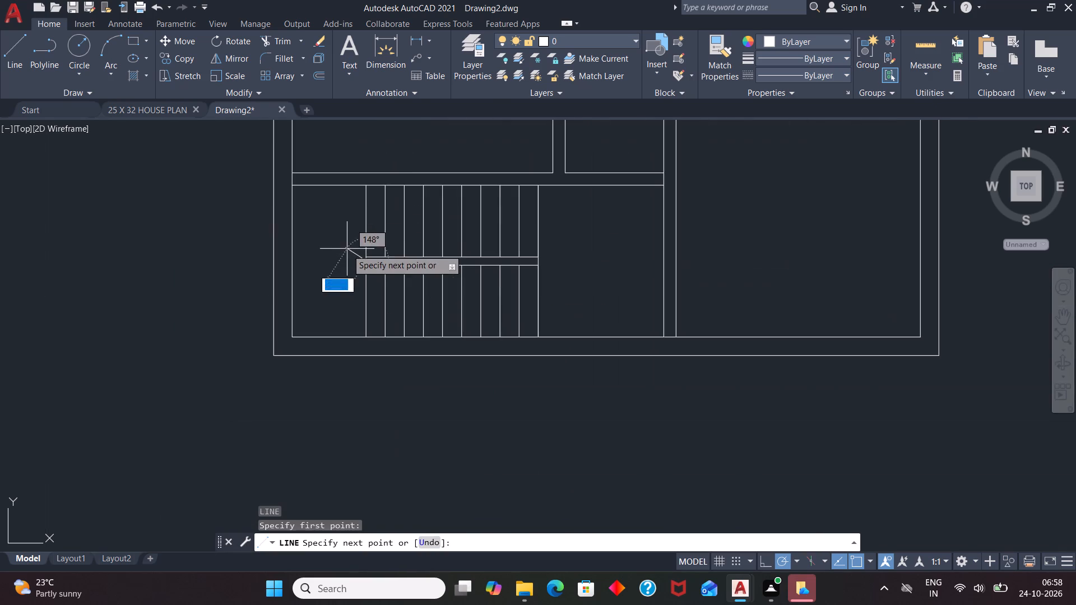
left_click(292, 188)
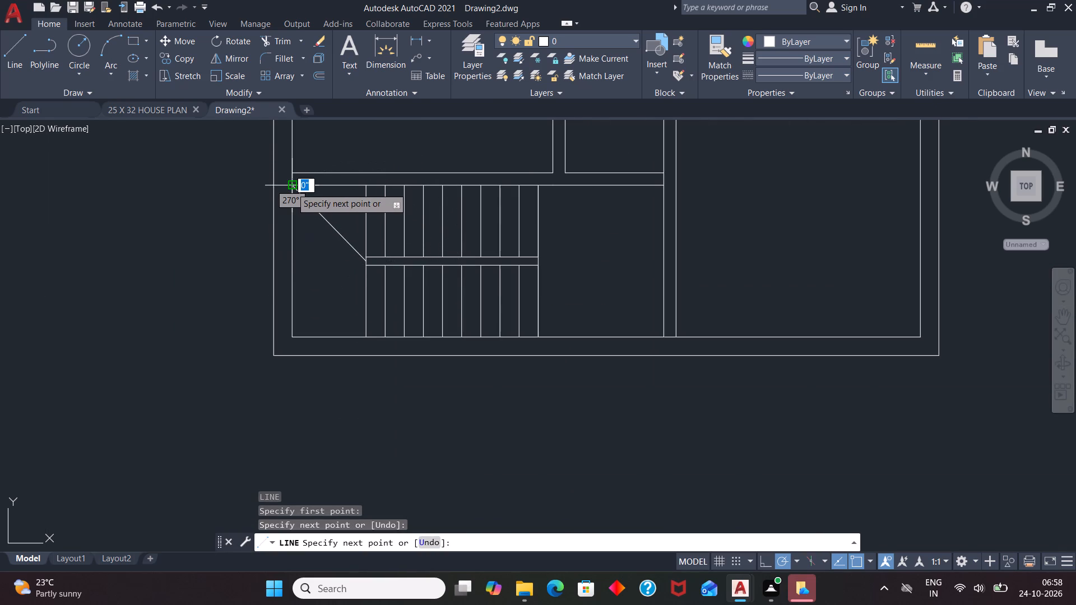
key("space")
Draw a second diagonal line from the same midpoint to the stairwell's lower-left corner.
type("L")
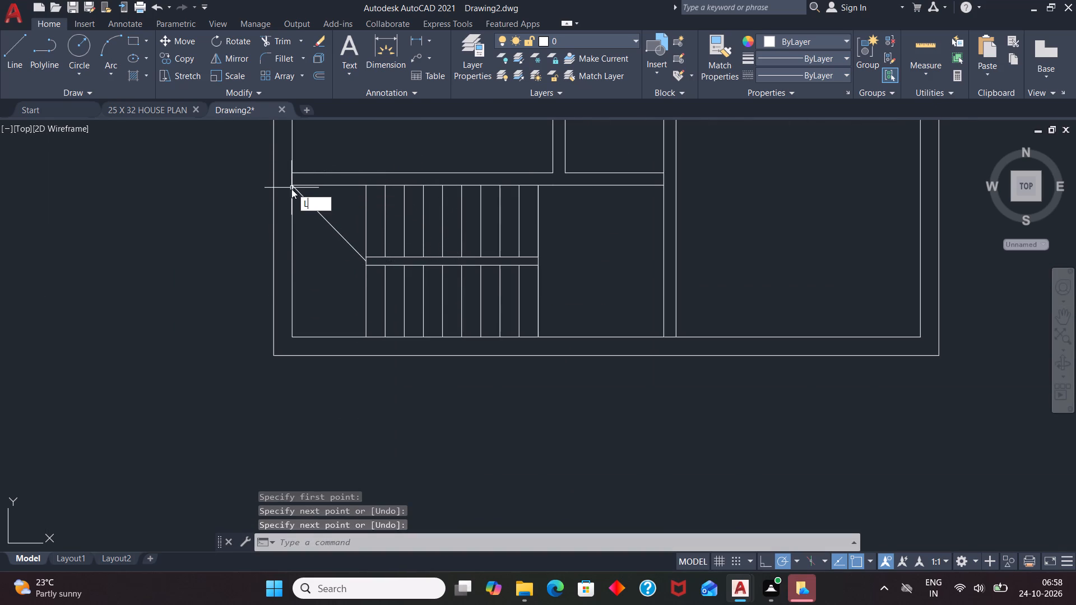
key("Return")
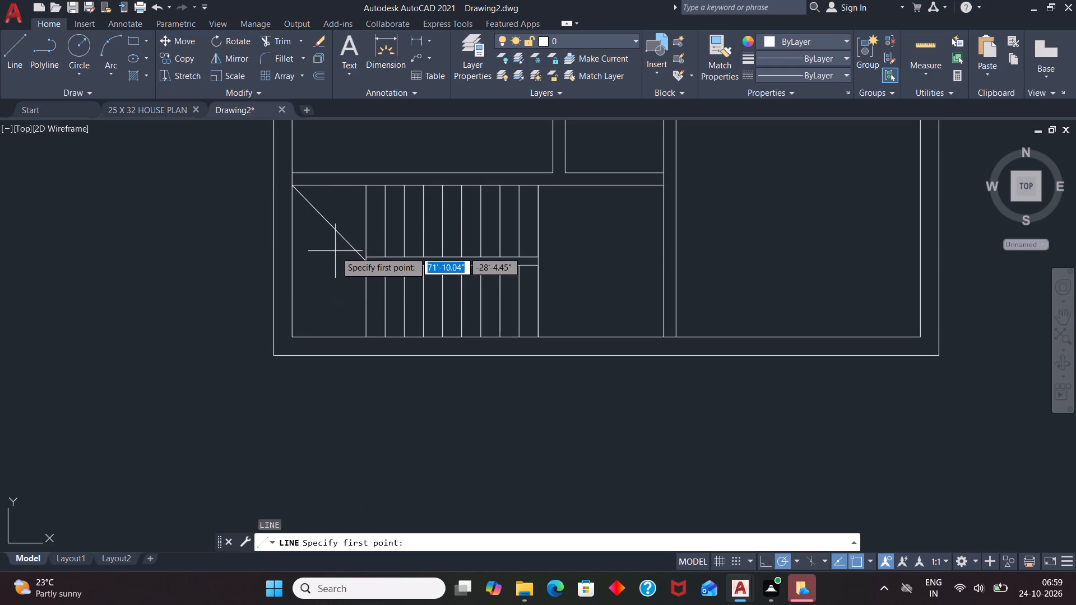
scroll(365, 264, "up", 5)
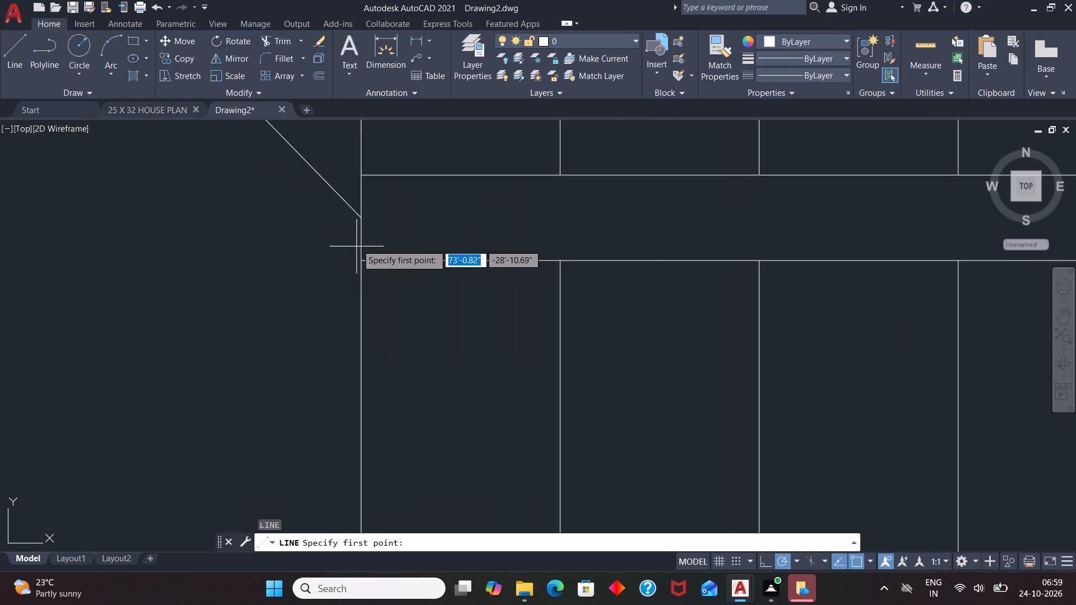
left_click_drag(361, 222, 360, 230)
scroll(310, 282, "down", 4)
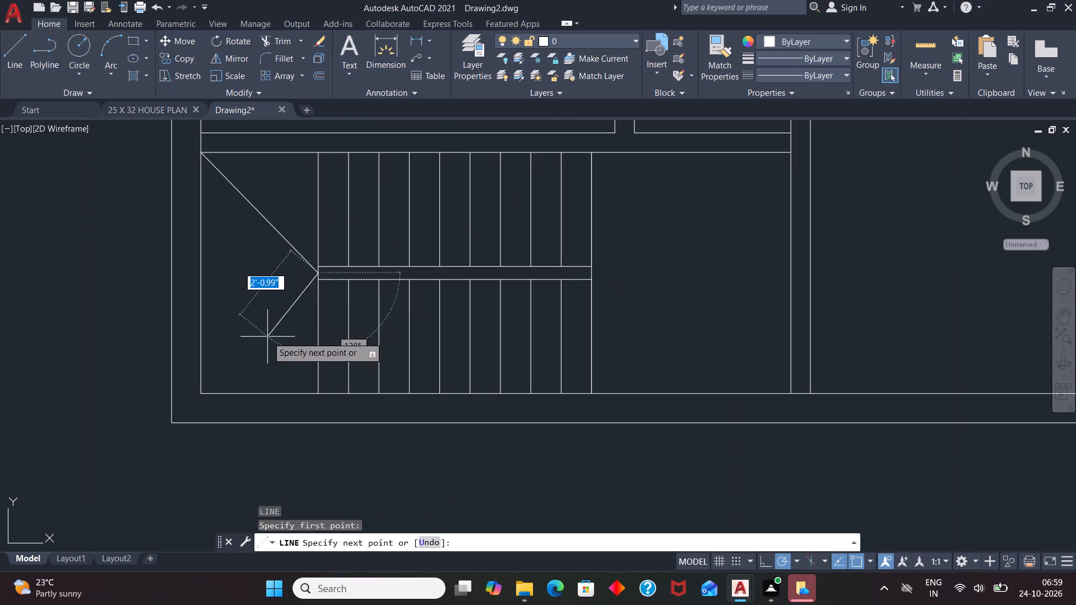
left_click(203, 395)
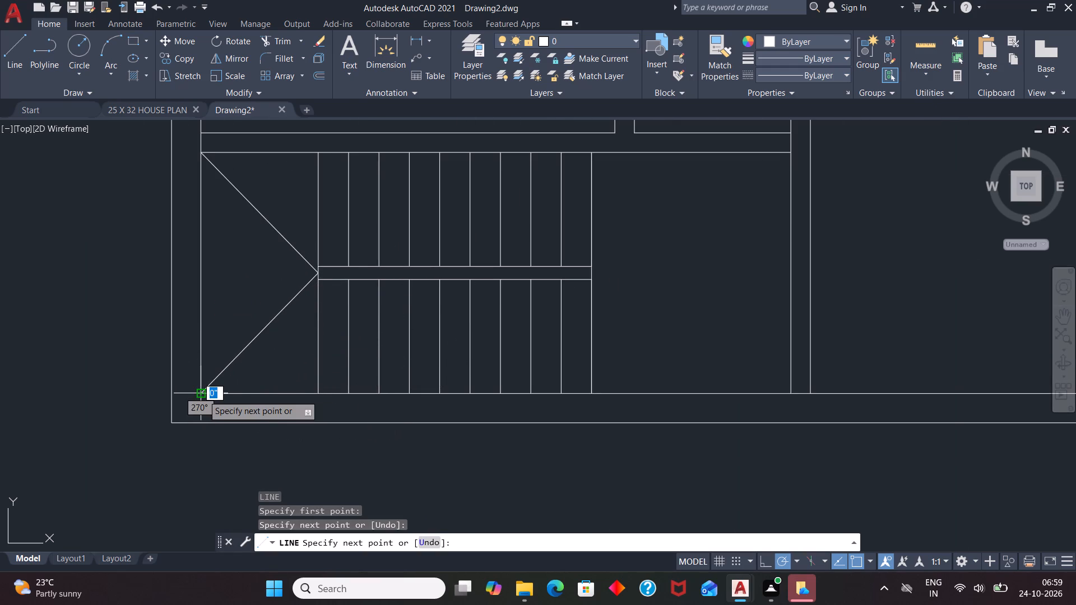
key("Escape")
Draw a horizontal line across the top-left room, 2' below the top wall, from the partition to the left outer wall.
scroll(442, 316, "down", 1)
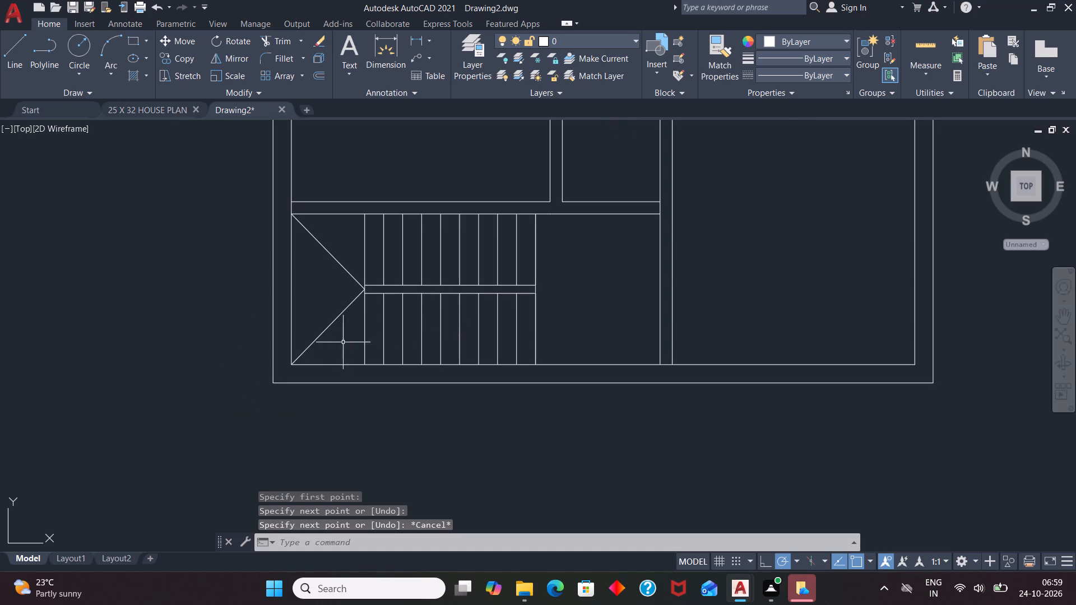
scroll(332, 327, "down", 1)
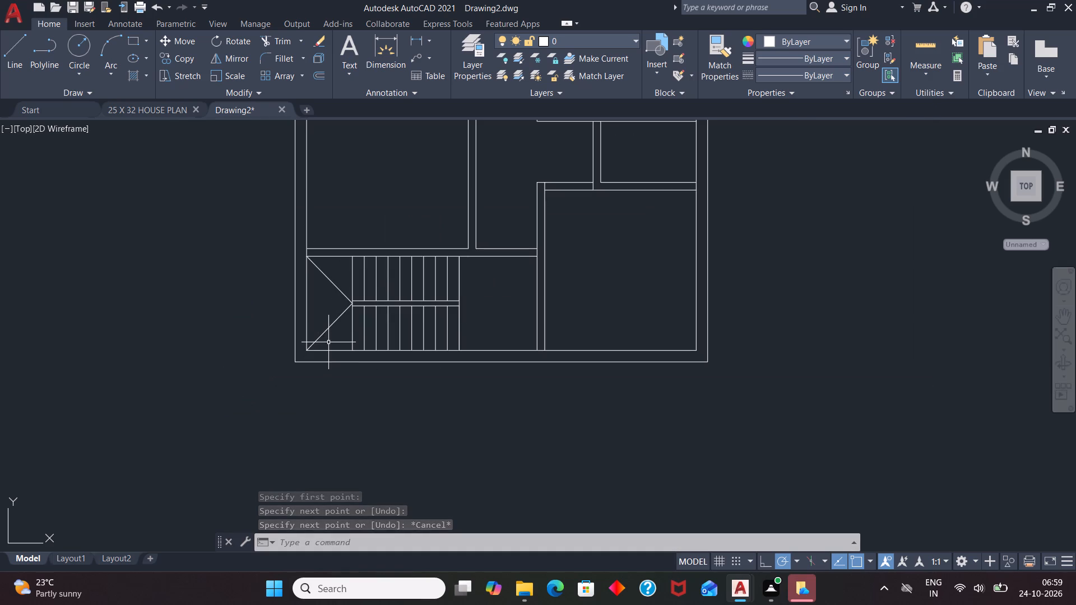
scroll(367, 390, "down", 1)
scroll(430, 405, "down", 1)
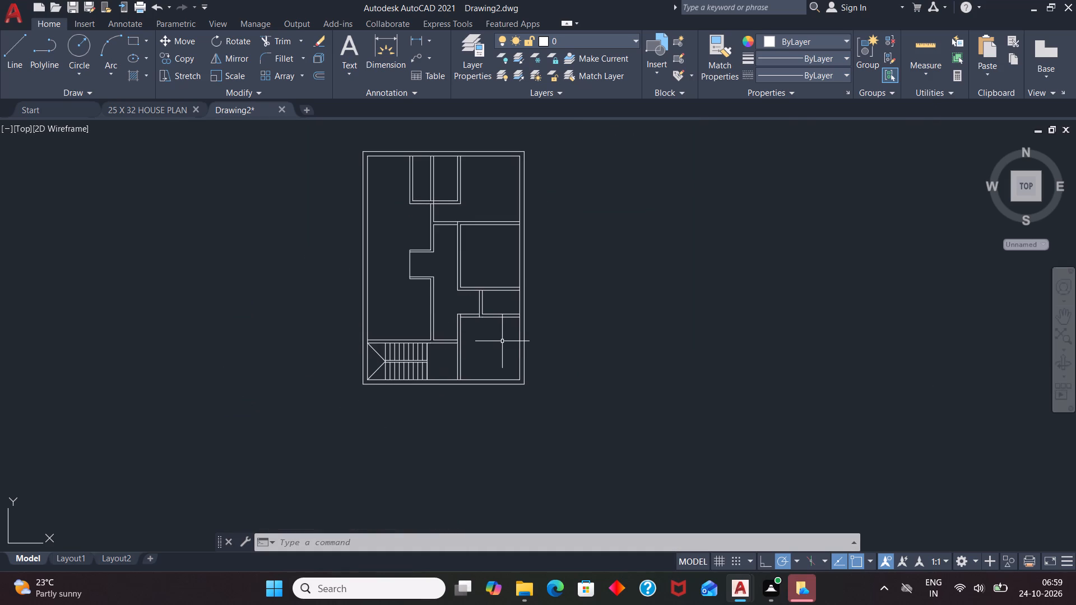
scroll(403, 153, "up", 2)
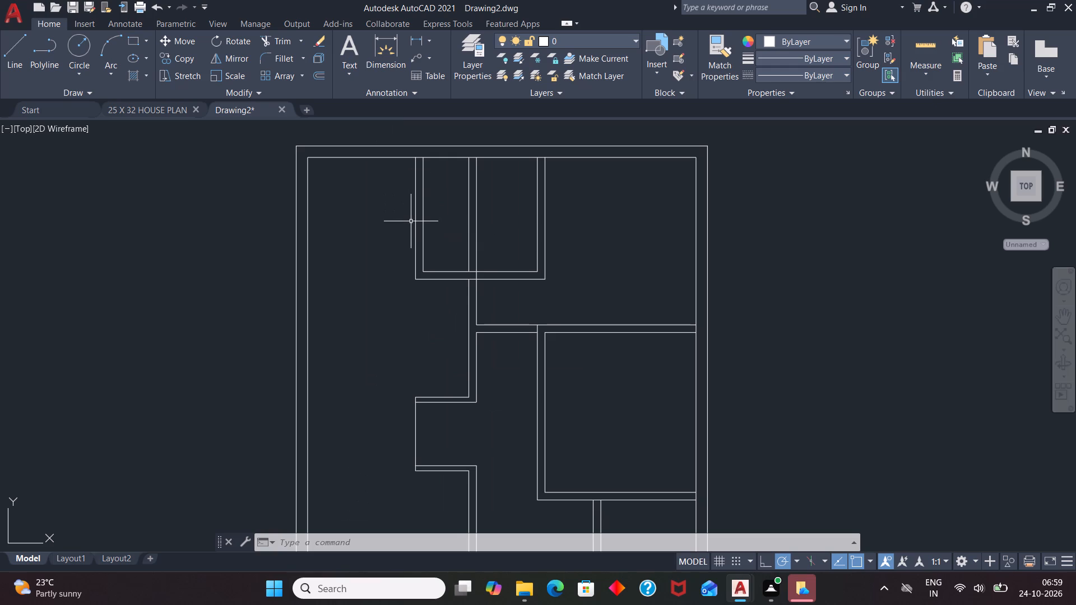
scroll(384, 117, "up", 2)
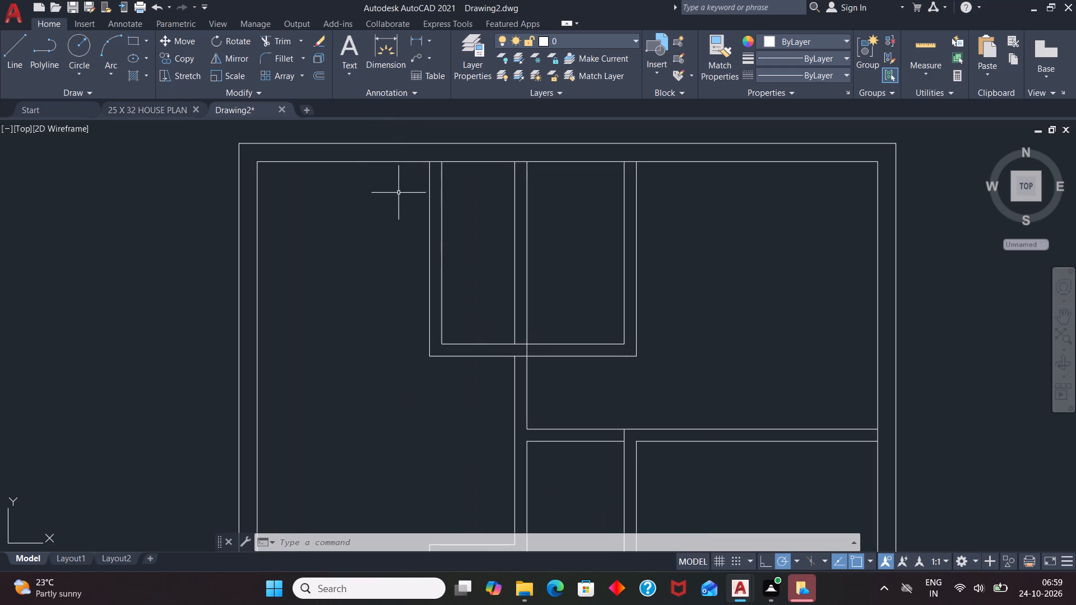
key("l")
key("Return")
type("TK")
key("Return")
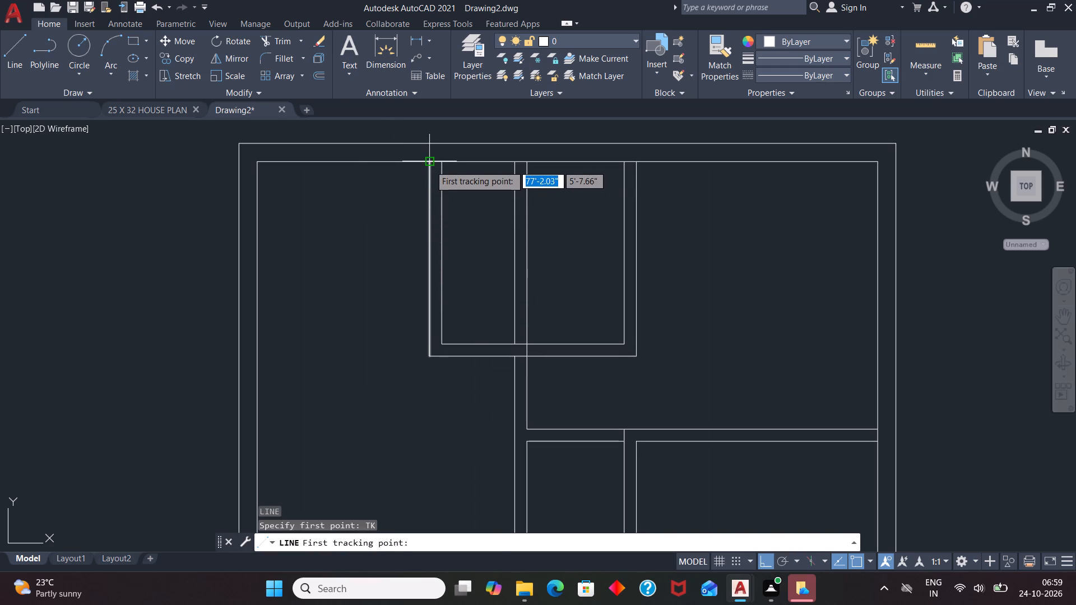
left_click(430, 165)
type("2'")
key("Return")
key("Return")
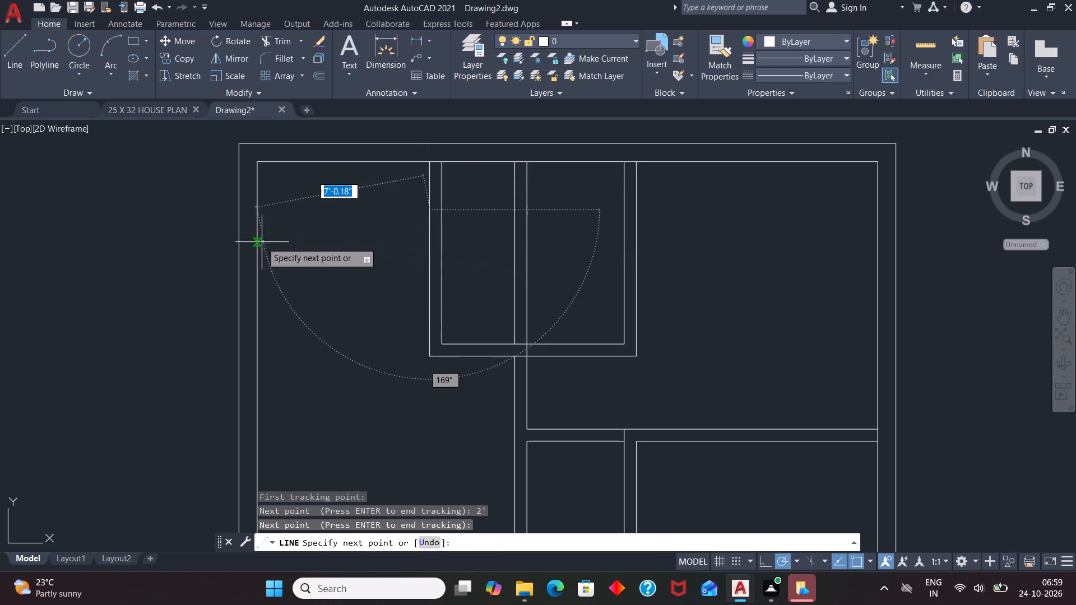
left_click(260, 211)
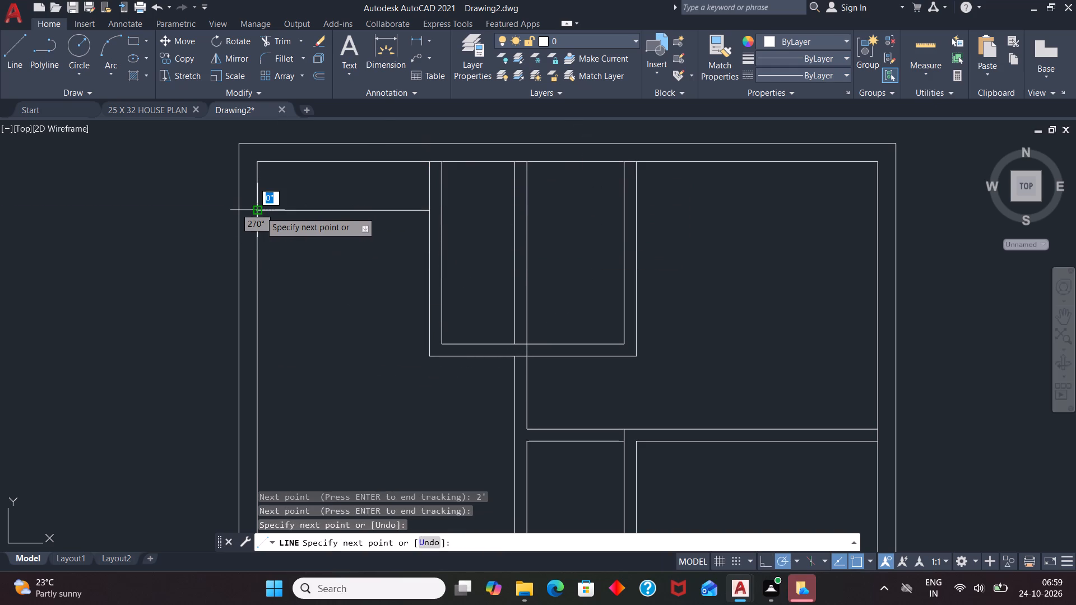
key("Escape")
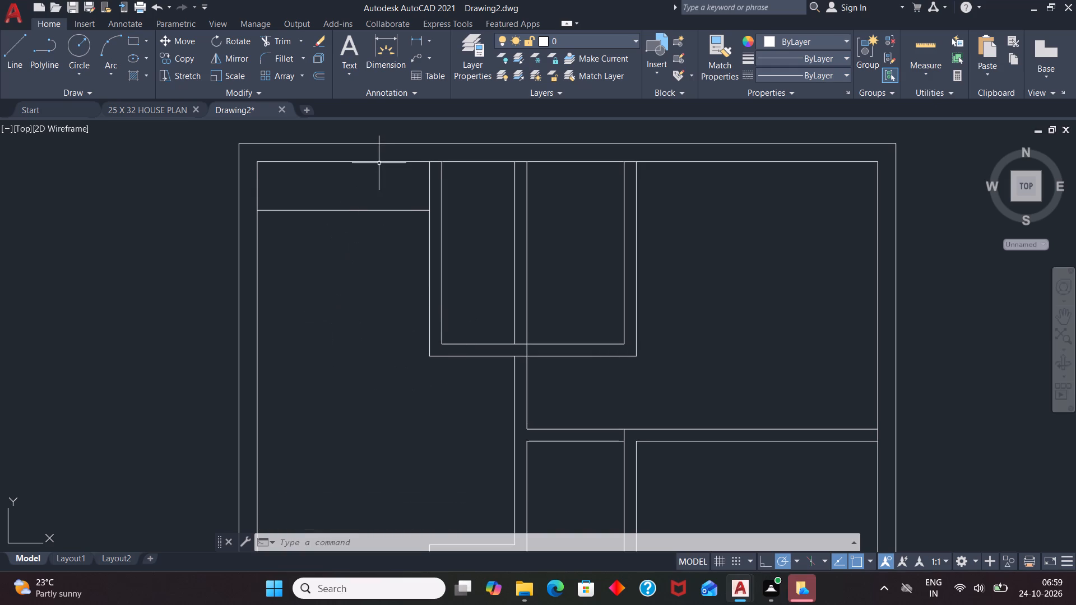
Offset the top-left room's upper wall line 7'11" downward into the room.
key("o")
key("Return")
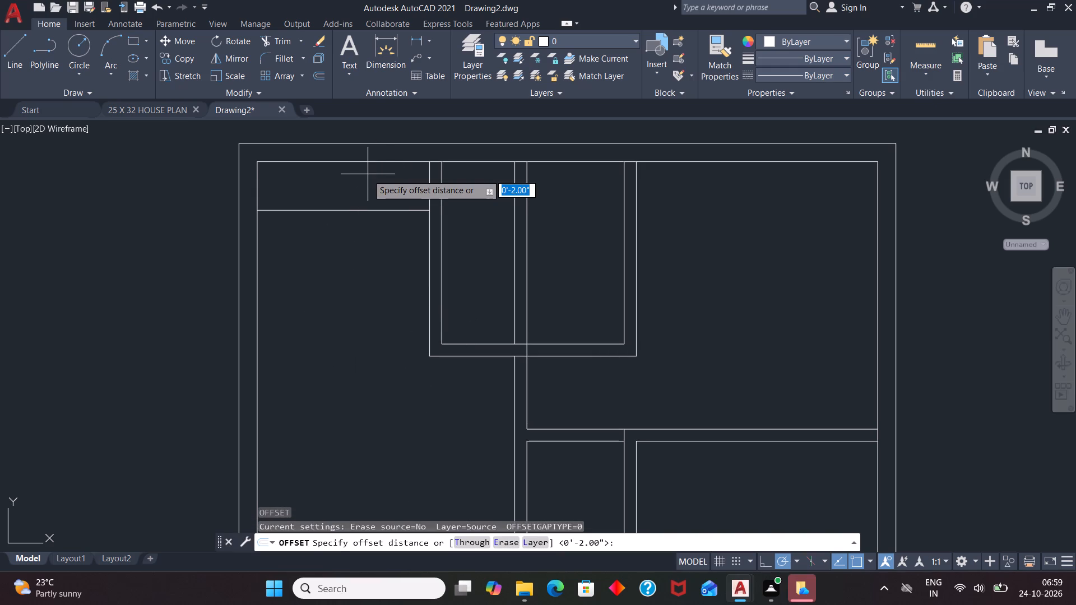
type("7'11\"")
key("Return")
left_click(370, 162)
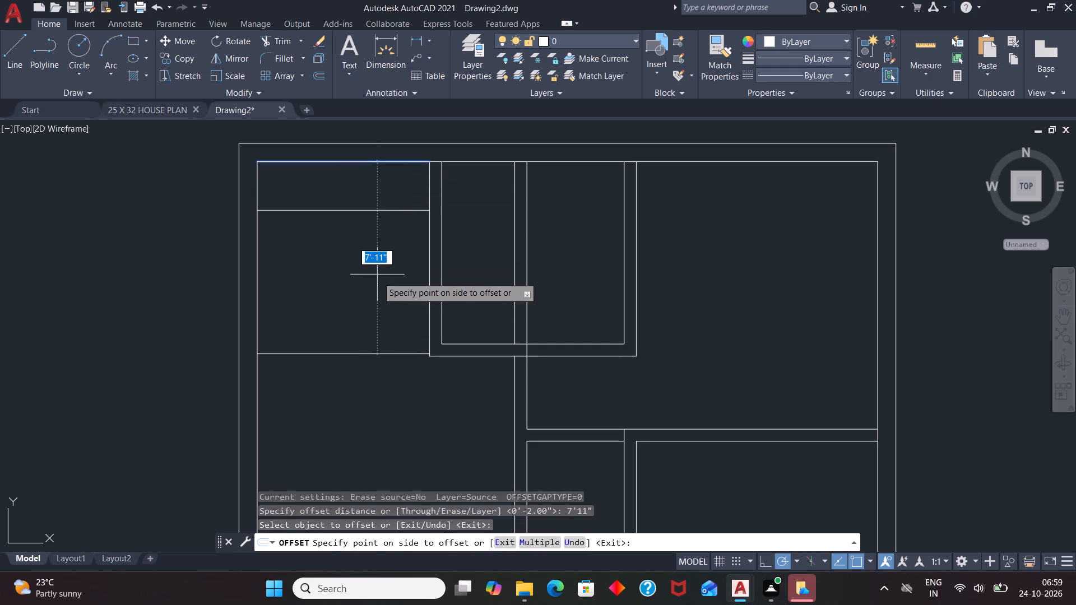
left_click(377, 280)
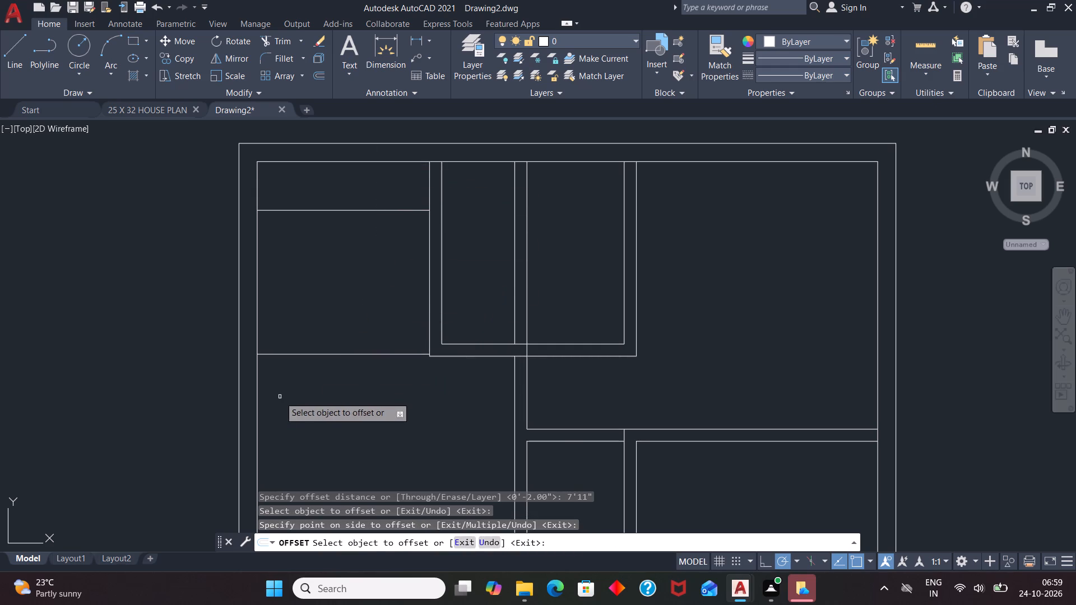
key("Escape")
Draw a vertical line 2' in from the left wall, from the offset line up to the horizontal line below the top wall.
key("l")
key("Return")
type("TK")
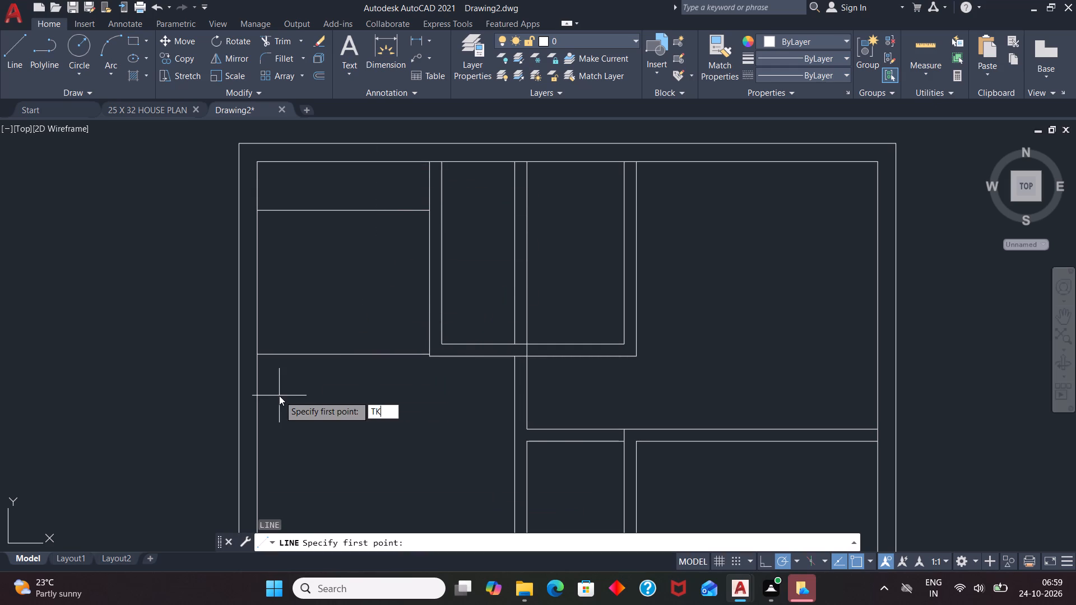
key("Return")
left_click(258, 352)
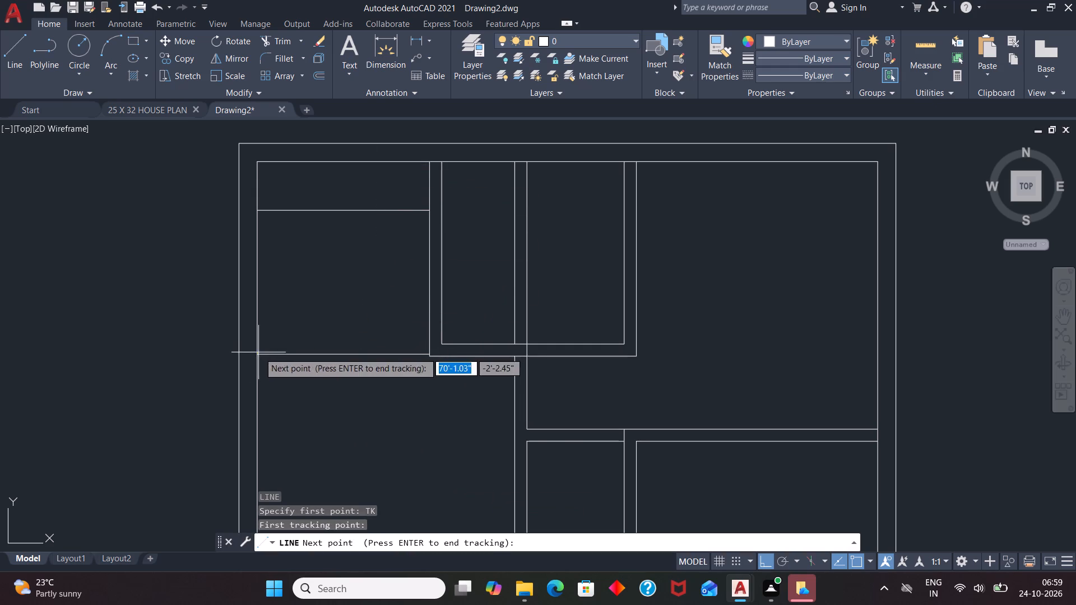
type("2'")
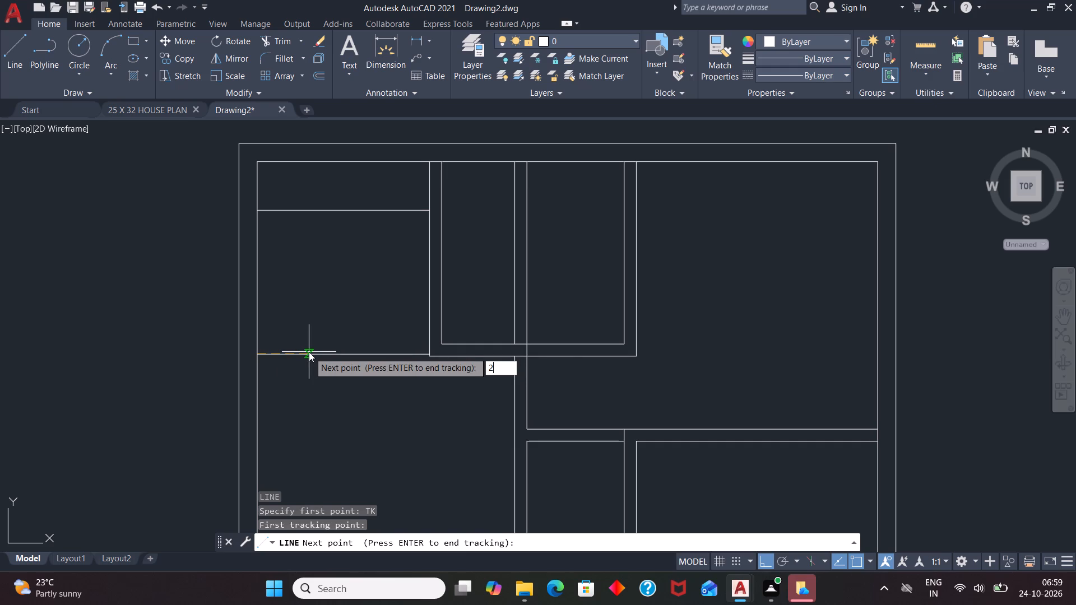
key("Return")
key("Return")
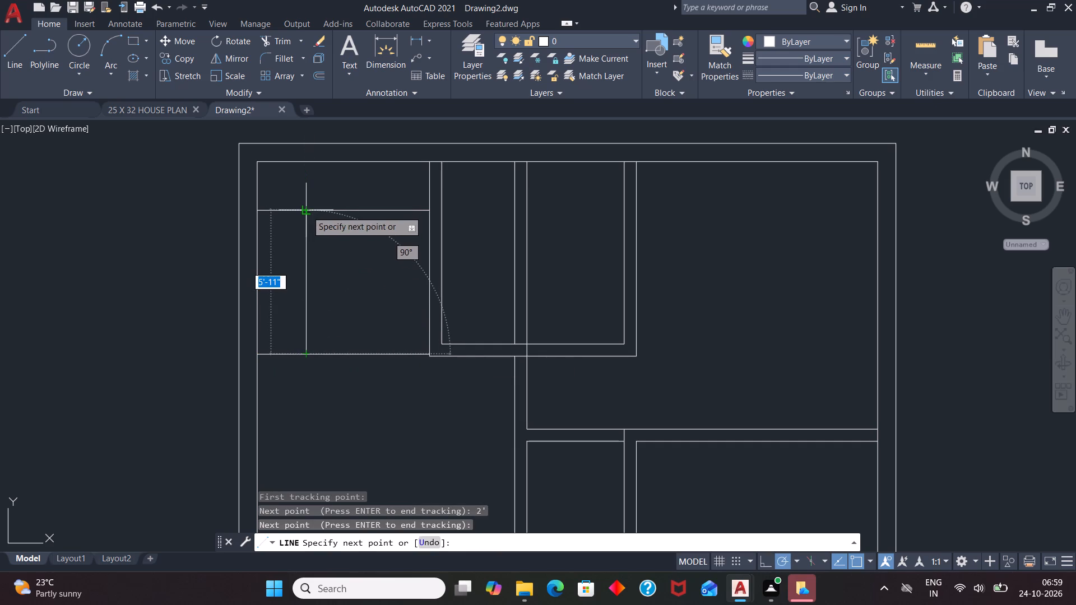
double_click(305, 211)
key("Escape")
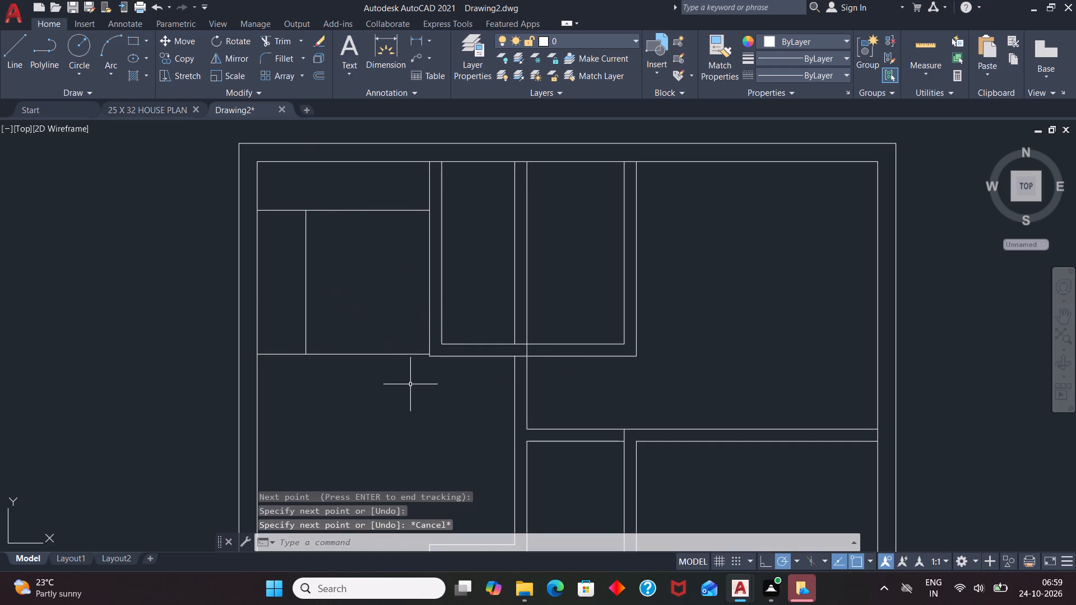
Delete the offset horizontal line at the vertical line's lower end.
key("t")
key("Escape")
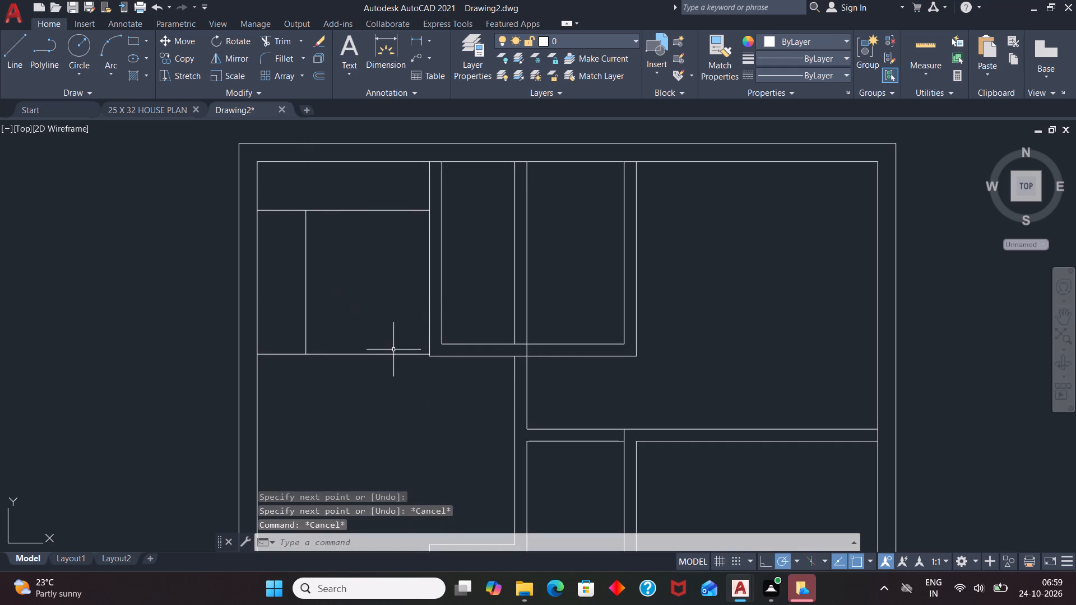
left_click(395, 354)
key("Delete")
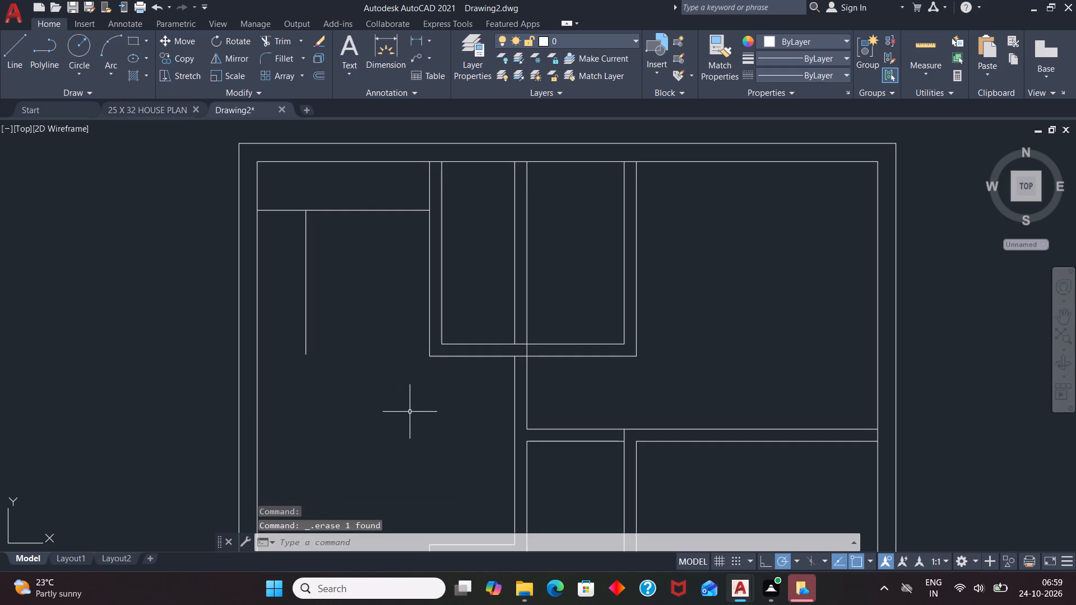
Draw a short horizontal line from the vertical line's lower end to the left wall.
key("l")
key("Return")
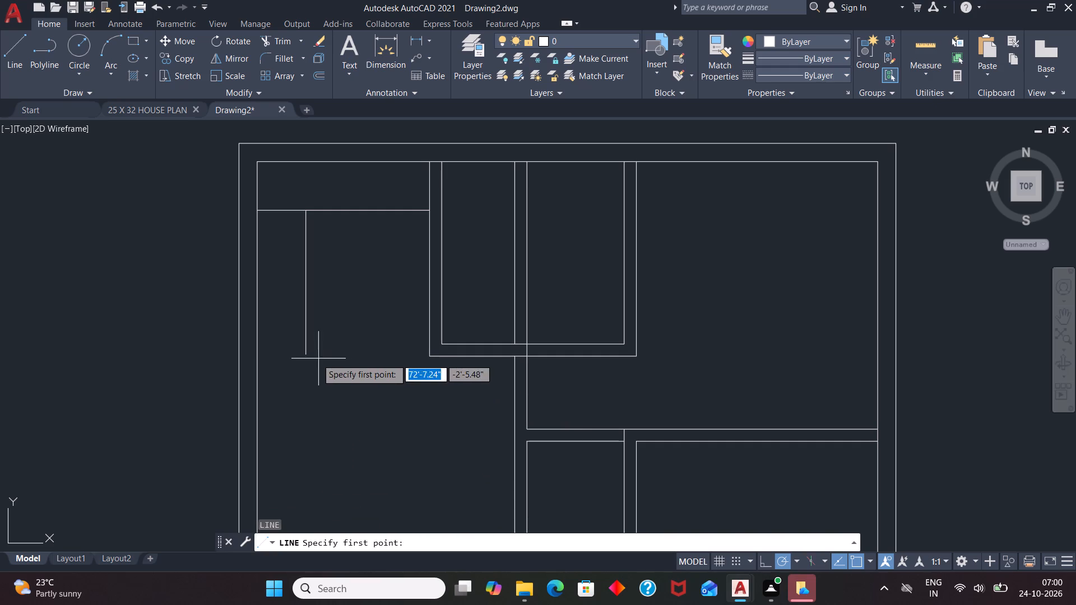
left_click(305, 355)
left_click(256, 353)
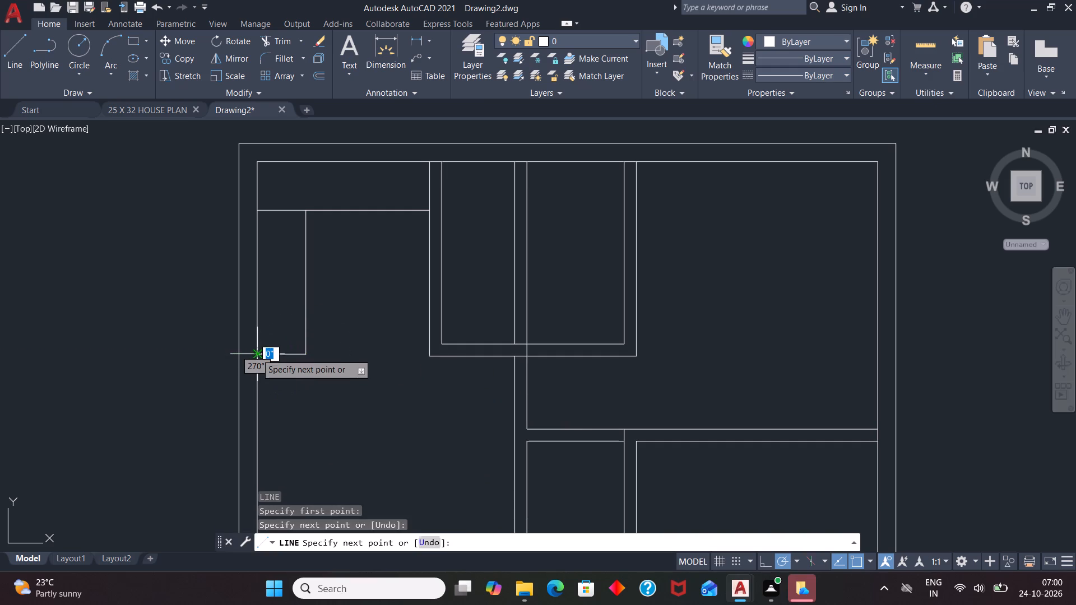
key("Escape")
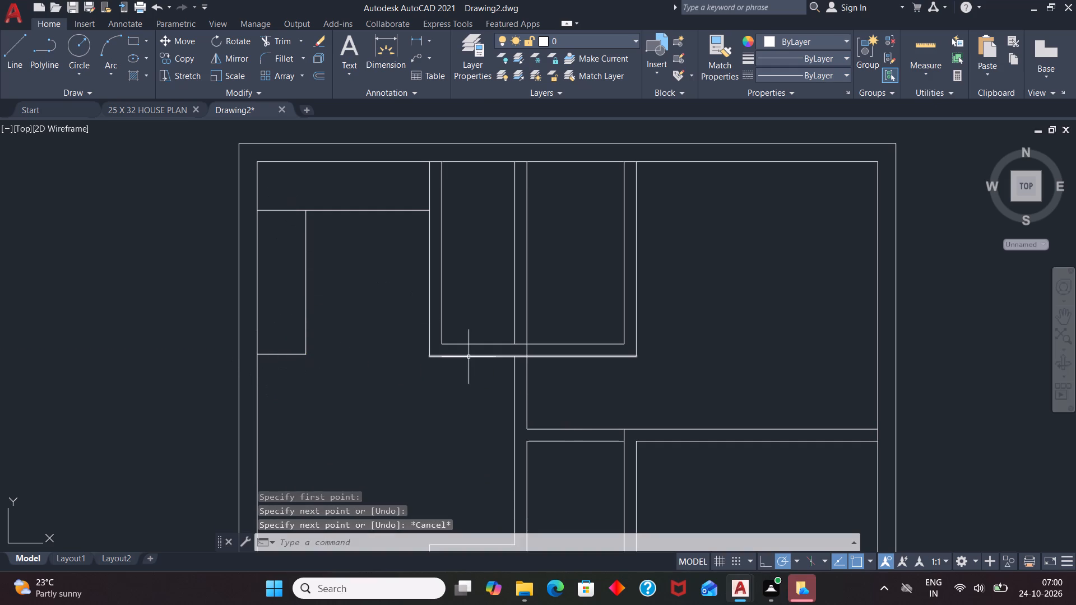
Trim the upper horizontal line's segment between the left wall and the vertical line to leave an L-shaped outline.
type("TR")
key("Return")
key("Return")
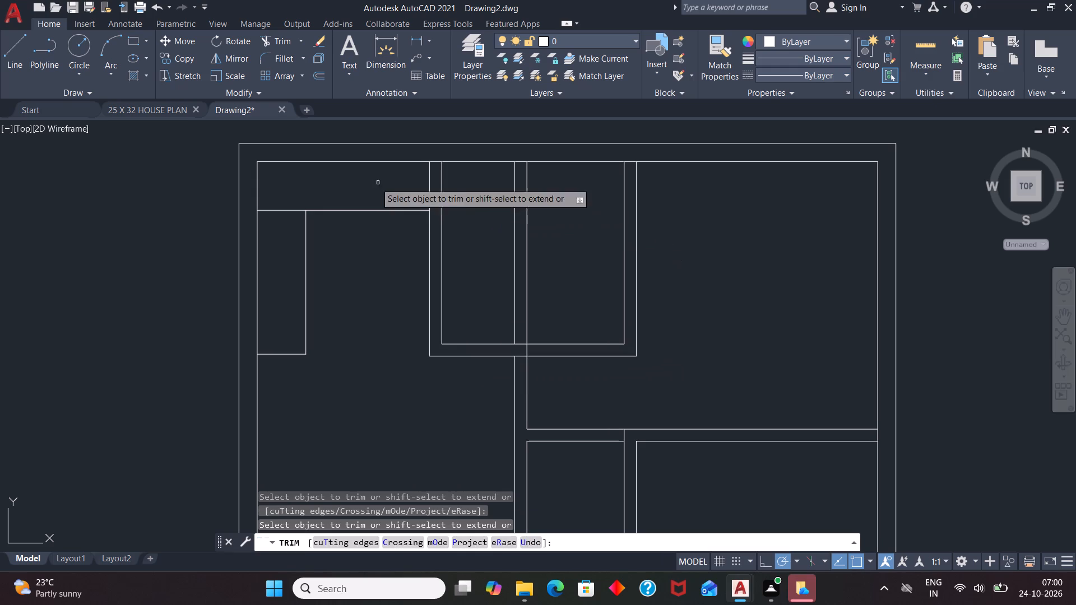
left_click(283, 211)
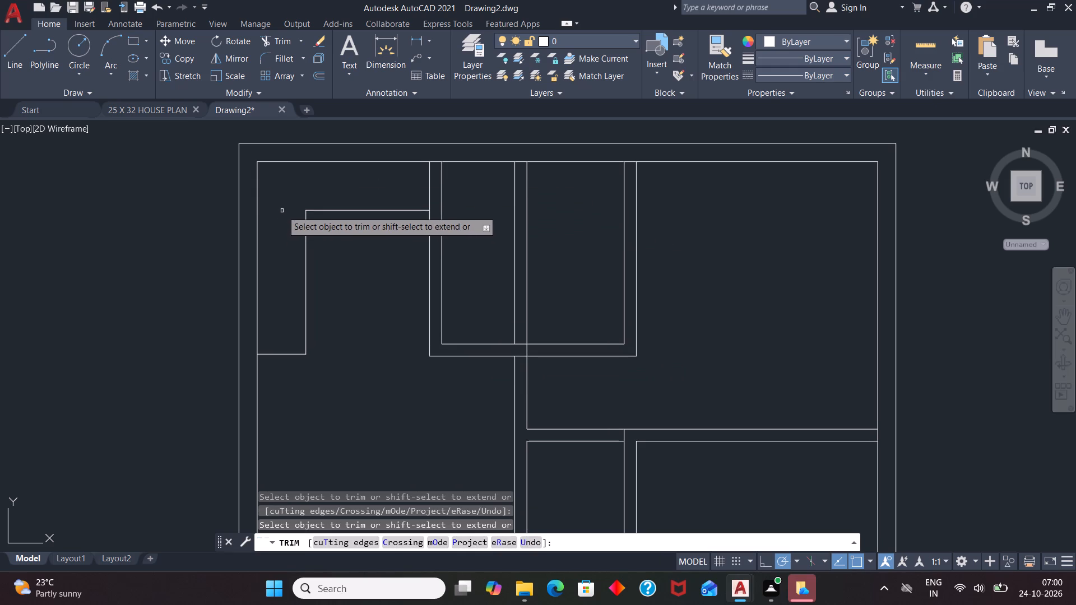
key("Escape")
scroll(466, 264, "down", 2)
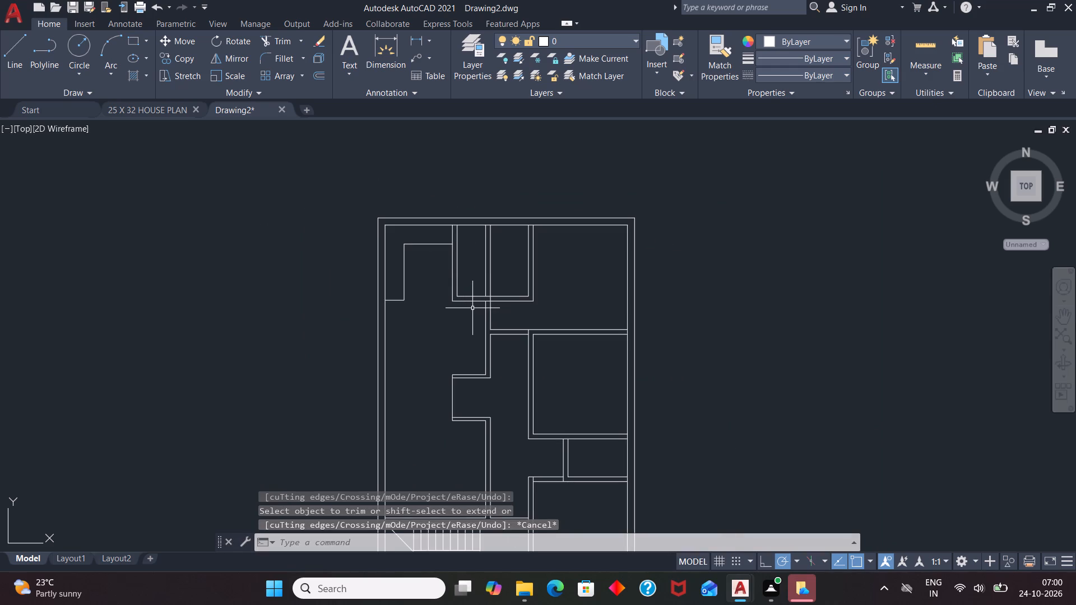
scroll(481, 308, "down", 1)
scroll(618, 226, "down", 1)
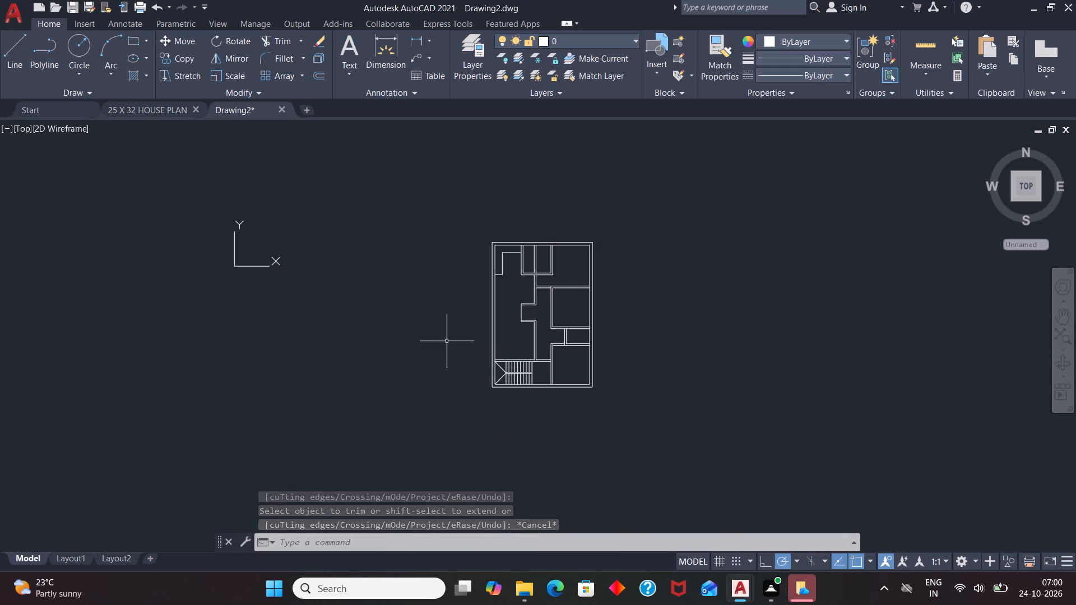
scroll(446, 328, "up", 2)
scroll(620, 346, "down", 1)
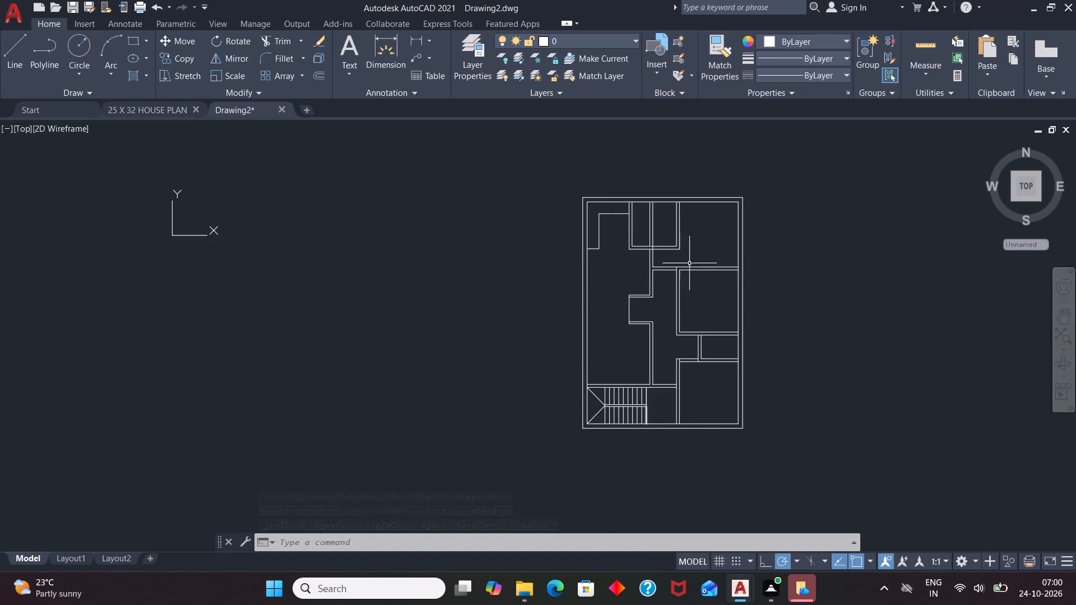
Trim the short vertical line segment crossing the bottom wall of the two small top rooms, where the middle partition meets it.
scroll(684, 262, "up", 2)
scroll(593, 283, "down", 1)
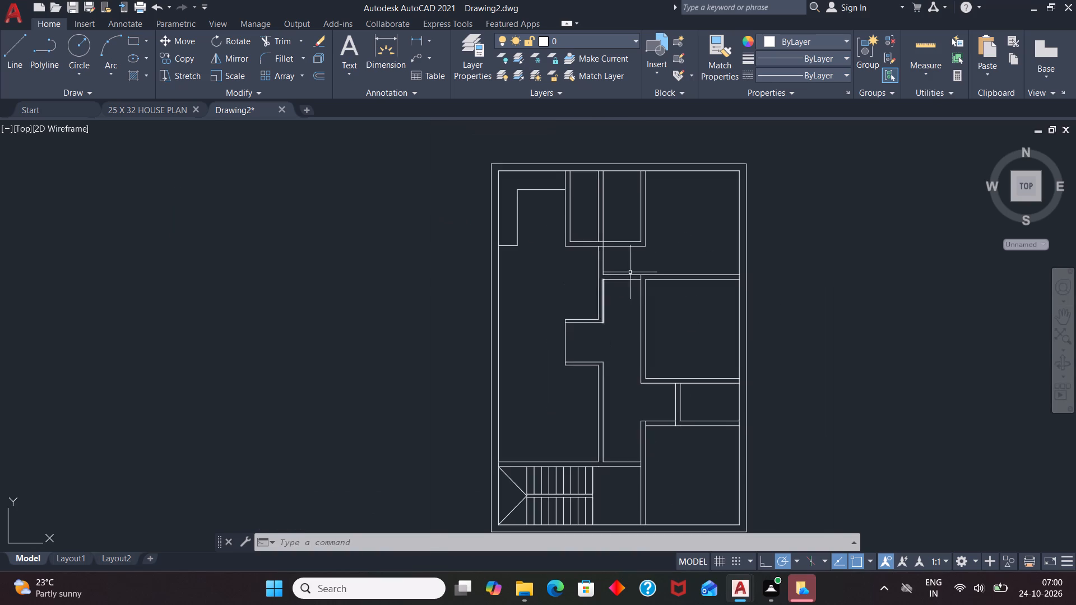
scroll(597, 237, "up", 2)
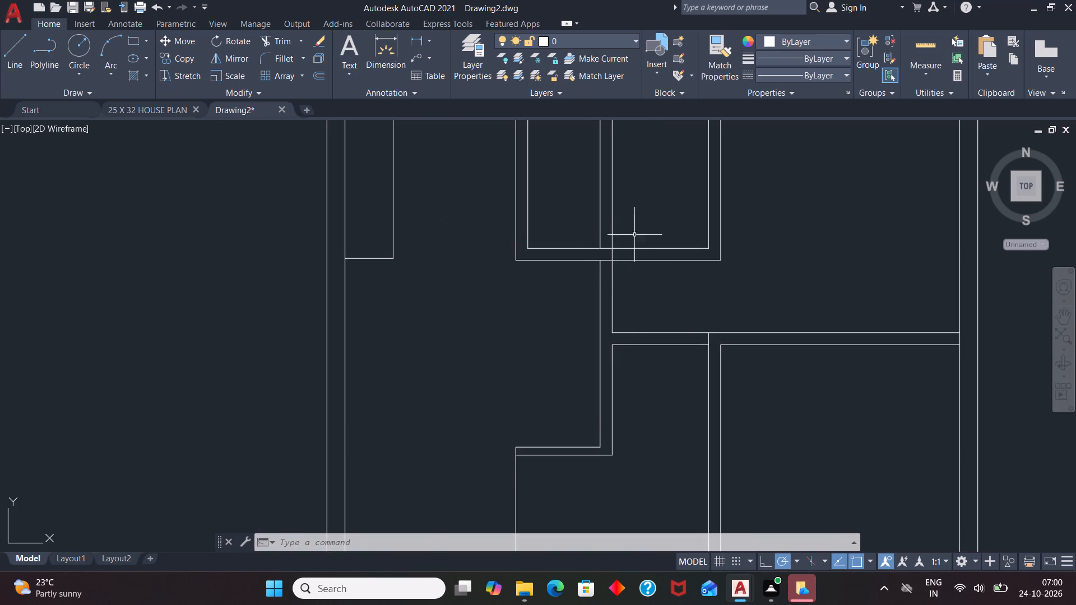
scroll(641, 212, "up", 1)
type("TR")
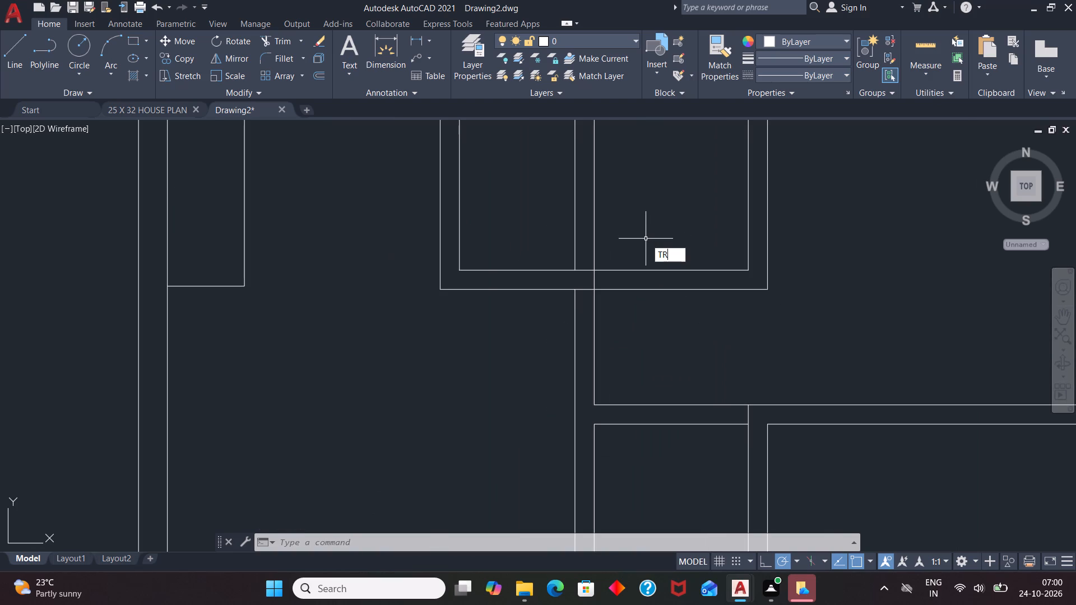
key("Return")
key("Return")
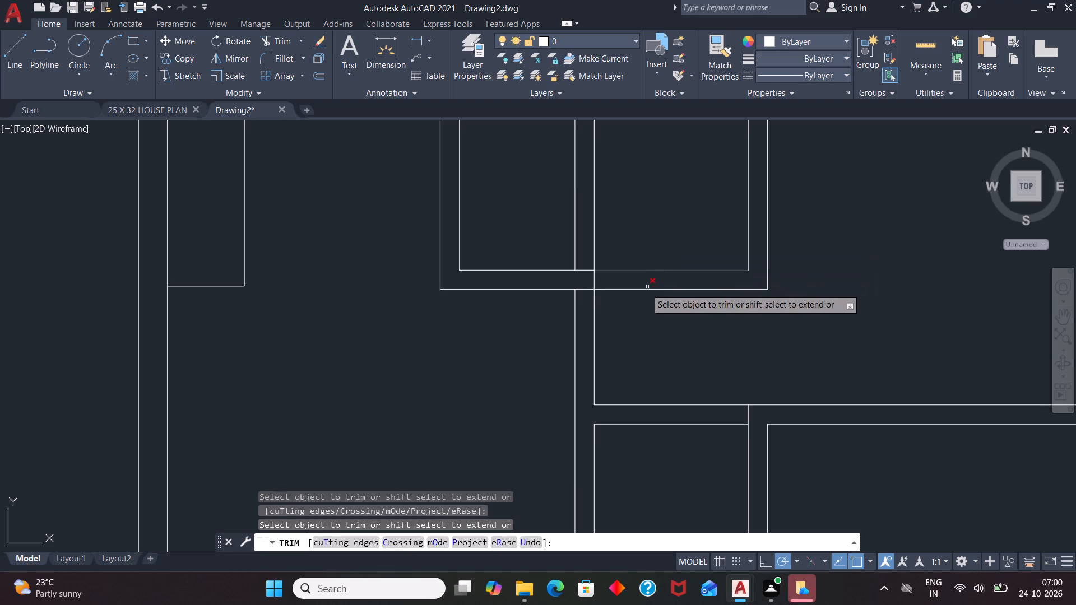
left_click(595, 280)
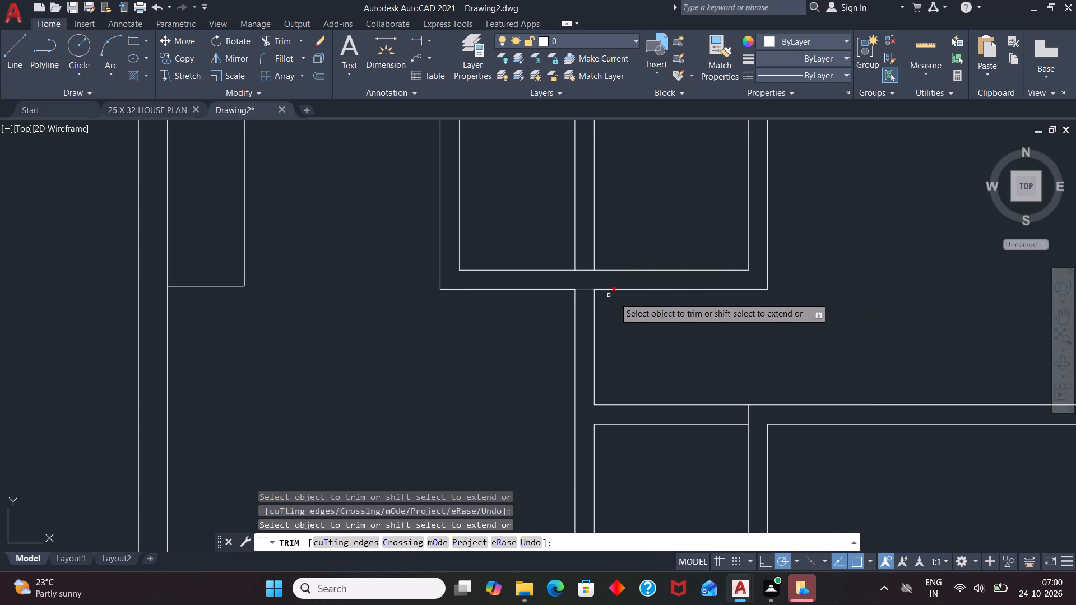
key("Escape")
scroll(538, 290, "down", 3)
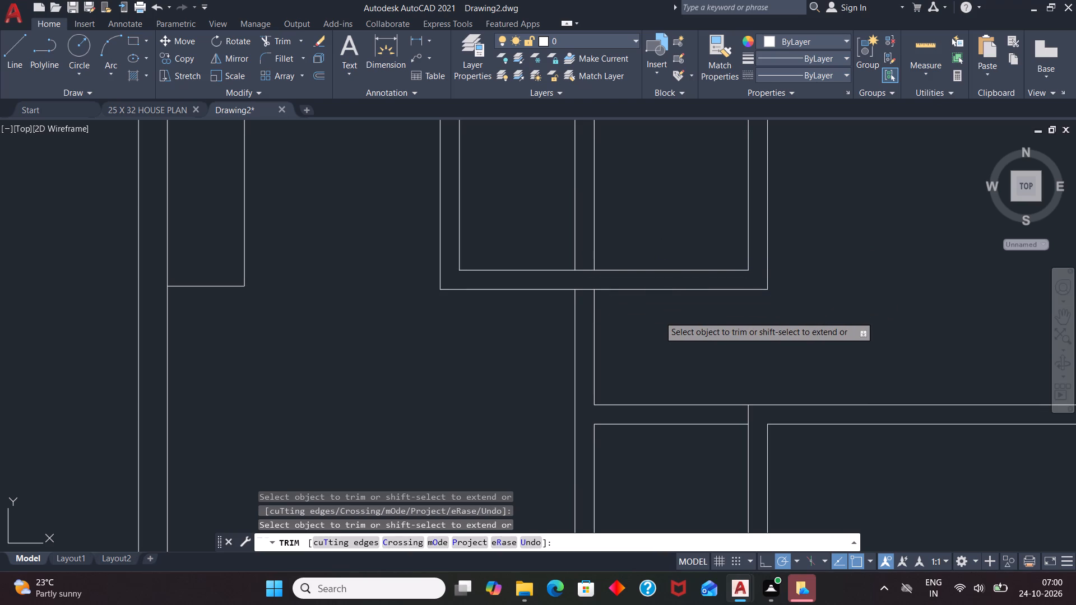
scroll(441, 295, "down", 2)
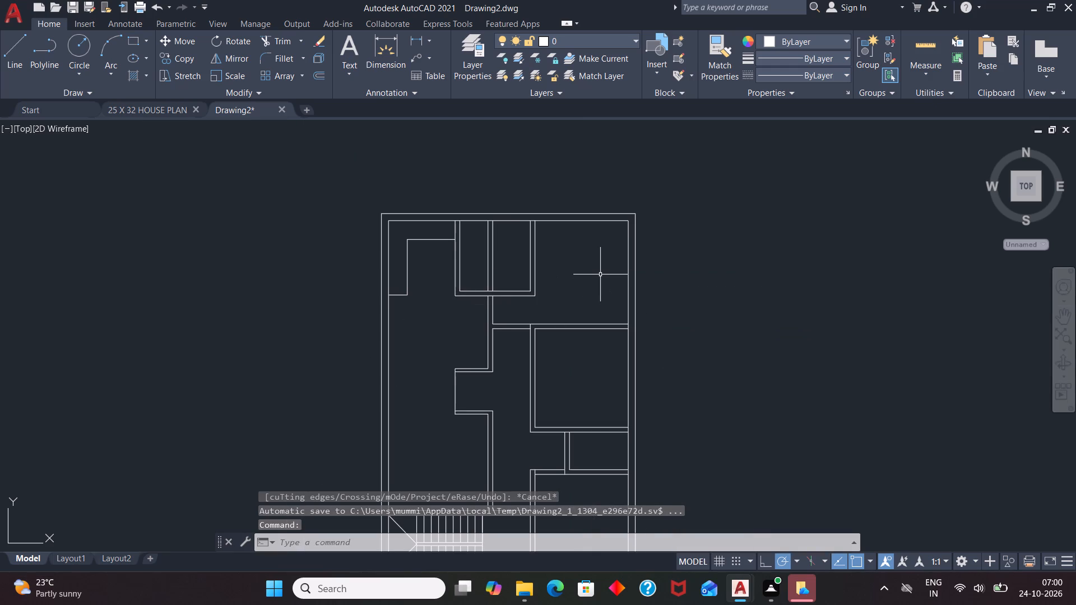
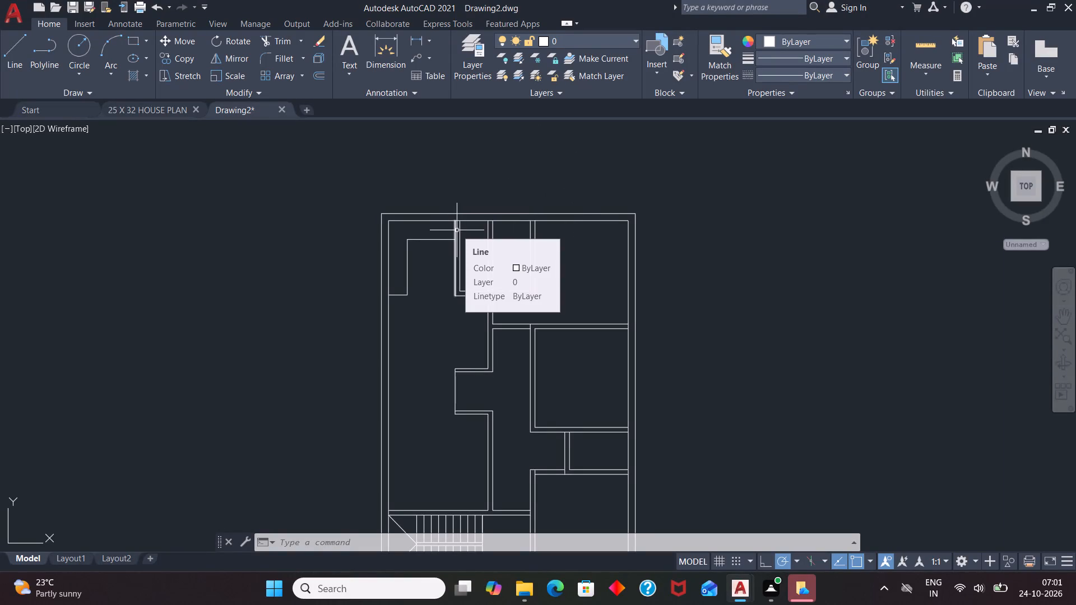
Draw a short jamb line across the left wall of the two small top rooms, 4" above its inner bottom corner.
scroll(456, 243, "down", 2)
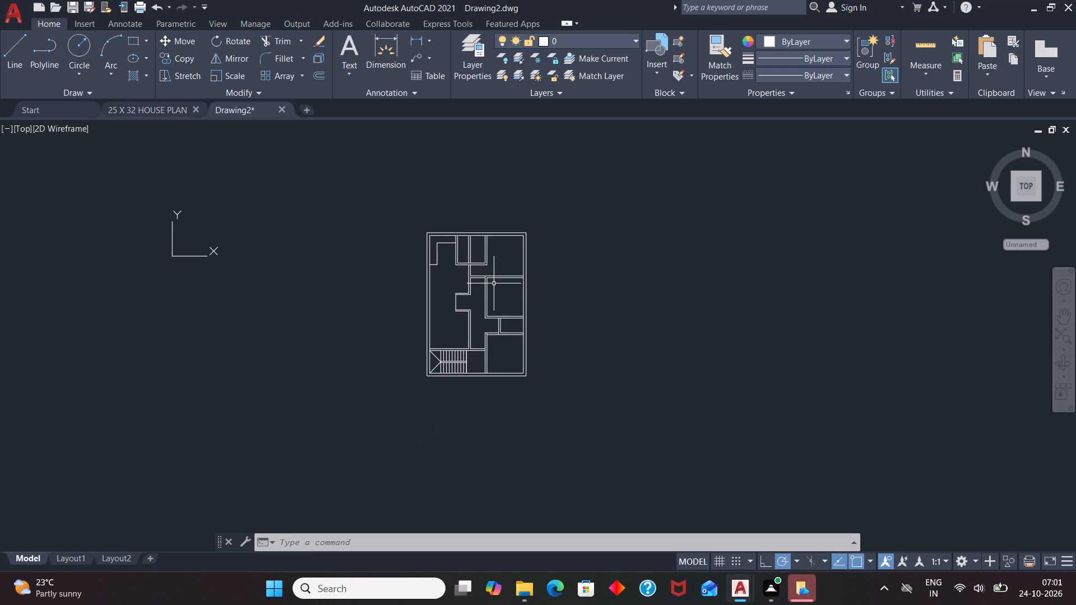
scroll(458, 245, "up", 4)
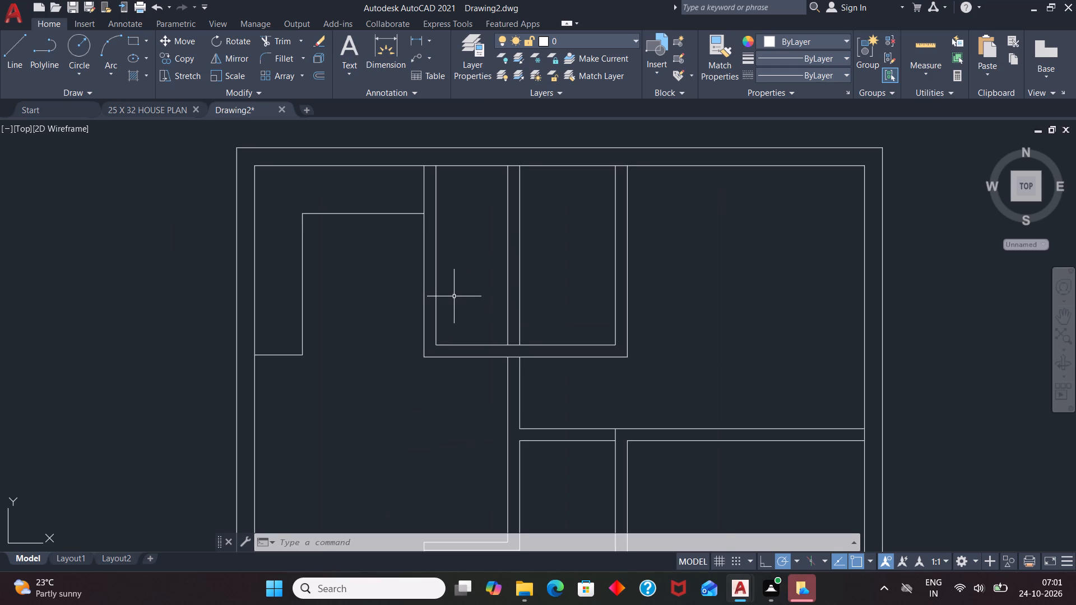
key("l")
key("Return")
type("TK")
key("Return")
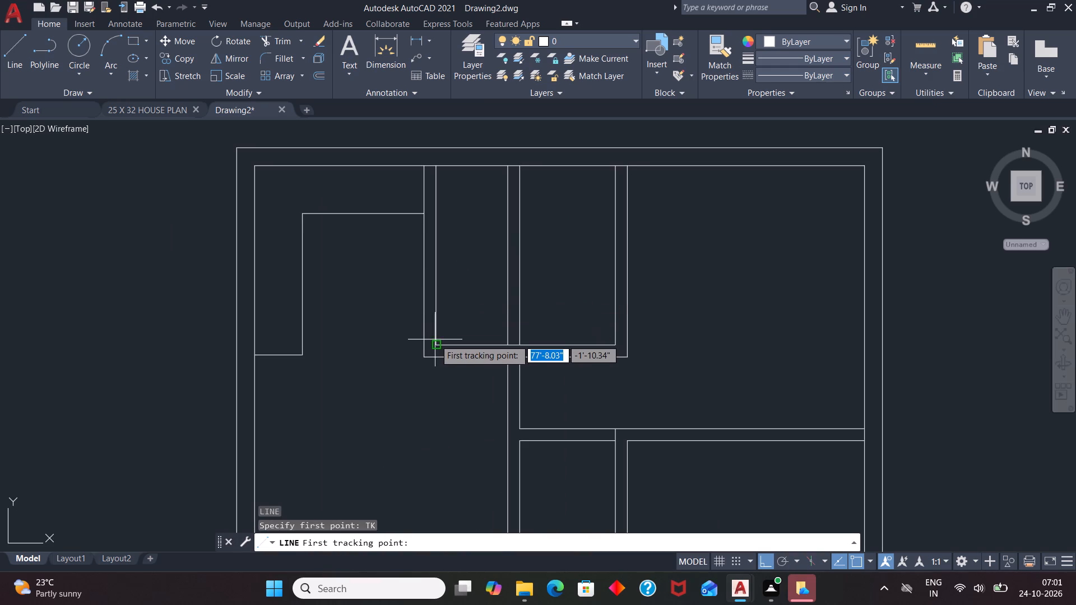
left_click(435, 341)
key("4")
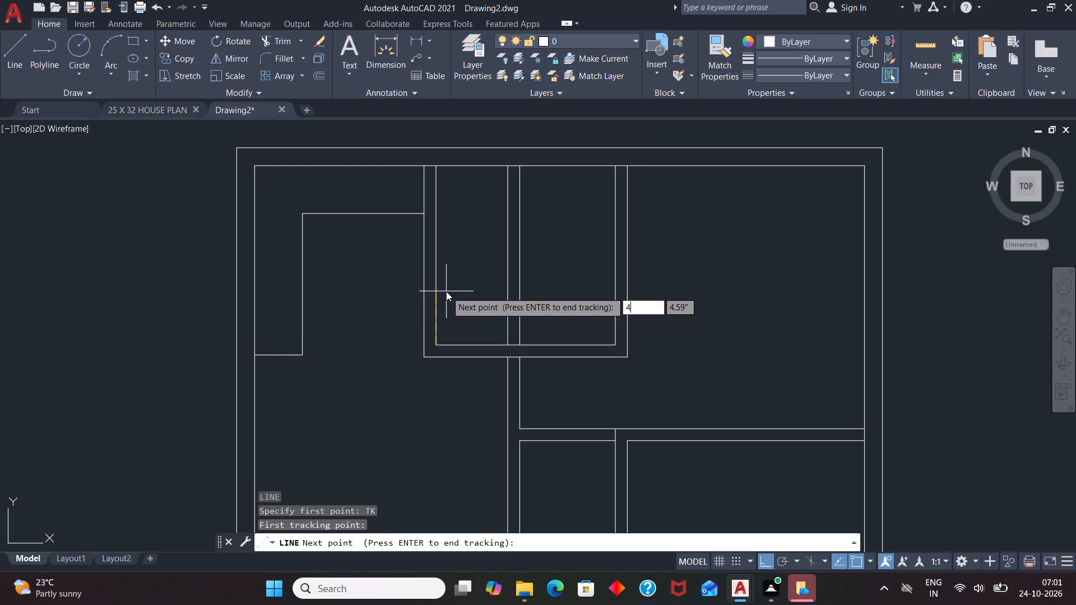
key("Return")
key("Return")
scroll(416, 314, "up", 4)
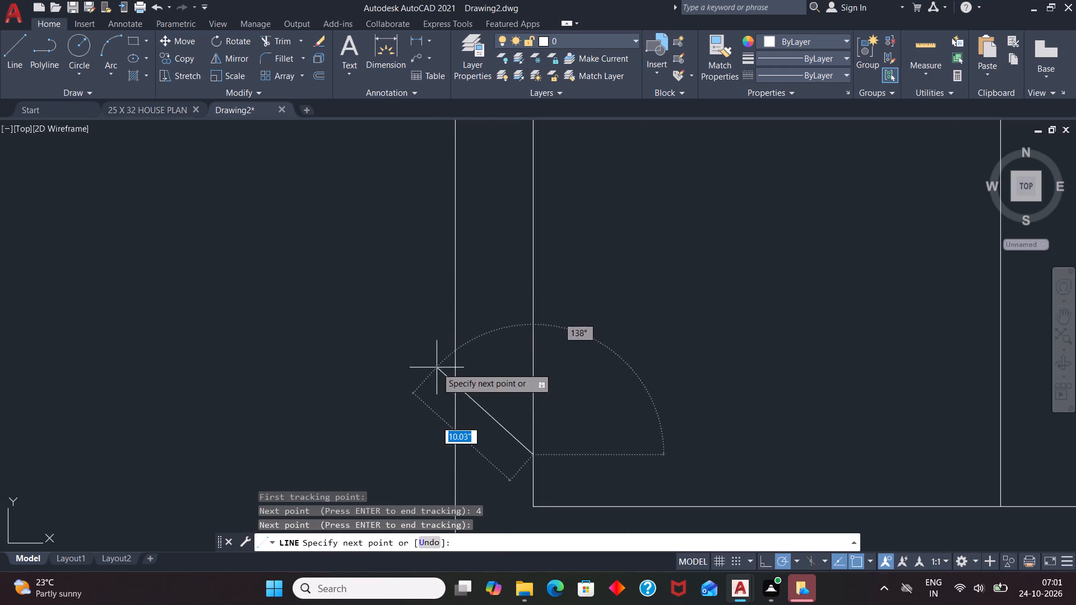
left_click(452, 454)
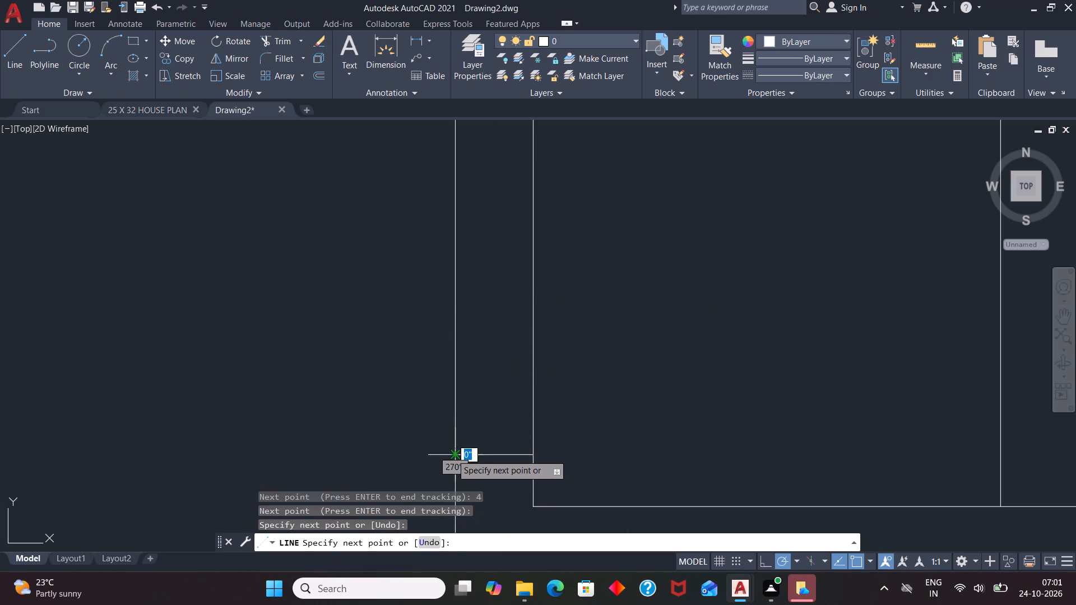
key("space")
Offset the left wall's short jamb line 2'6" upward to mark the door opening.
type("O")
key("Return")
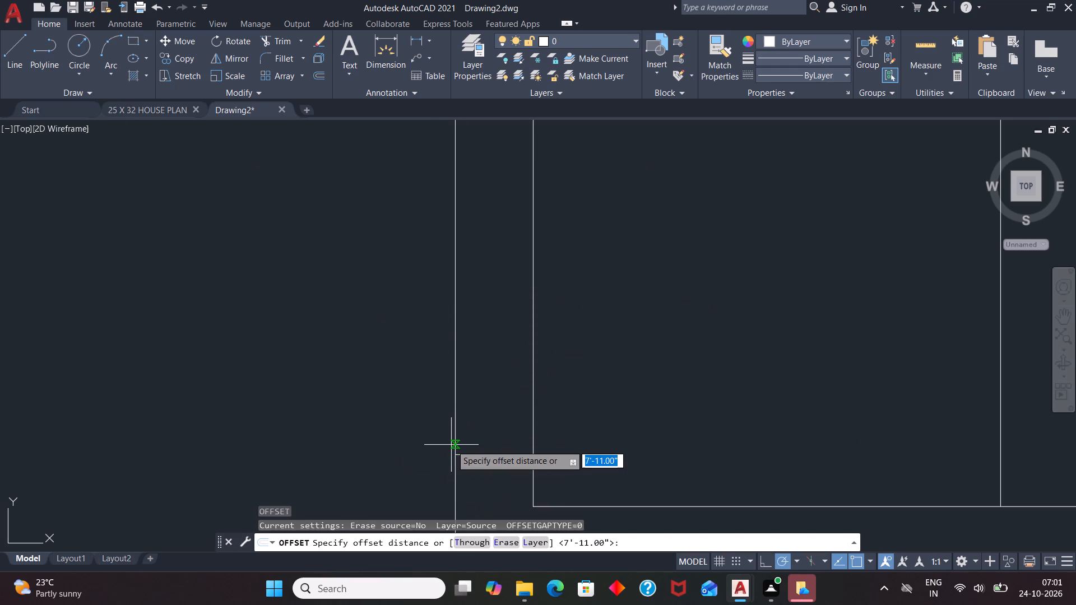
type("2'6\"")
key("Return")
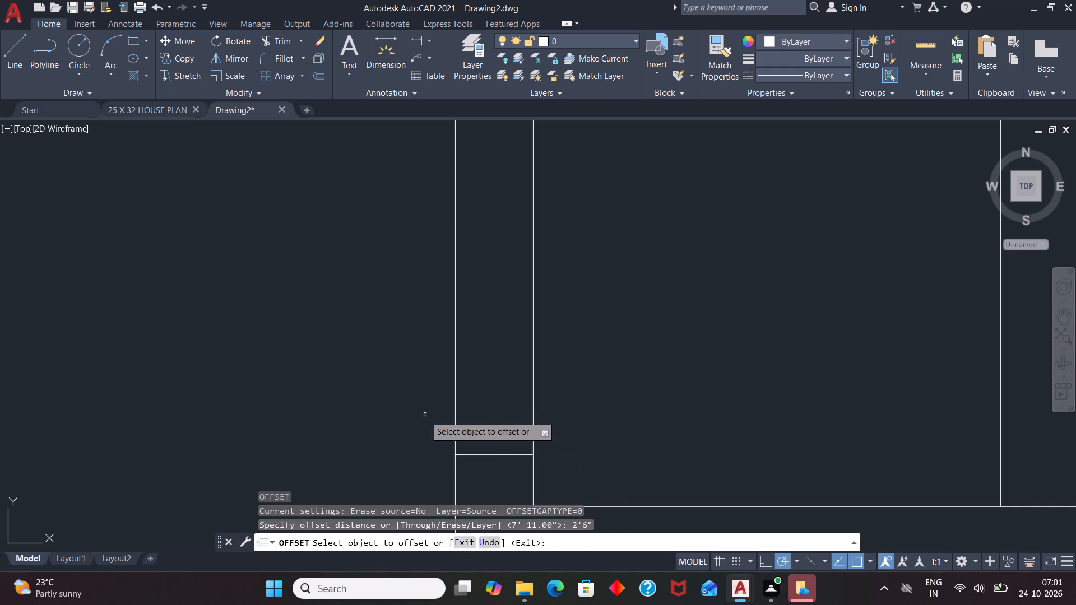
left_click(477, 455)
left_click(491, 364)
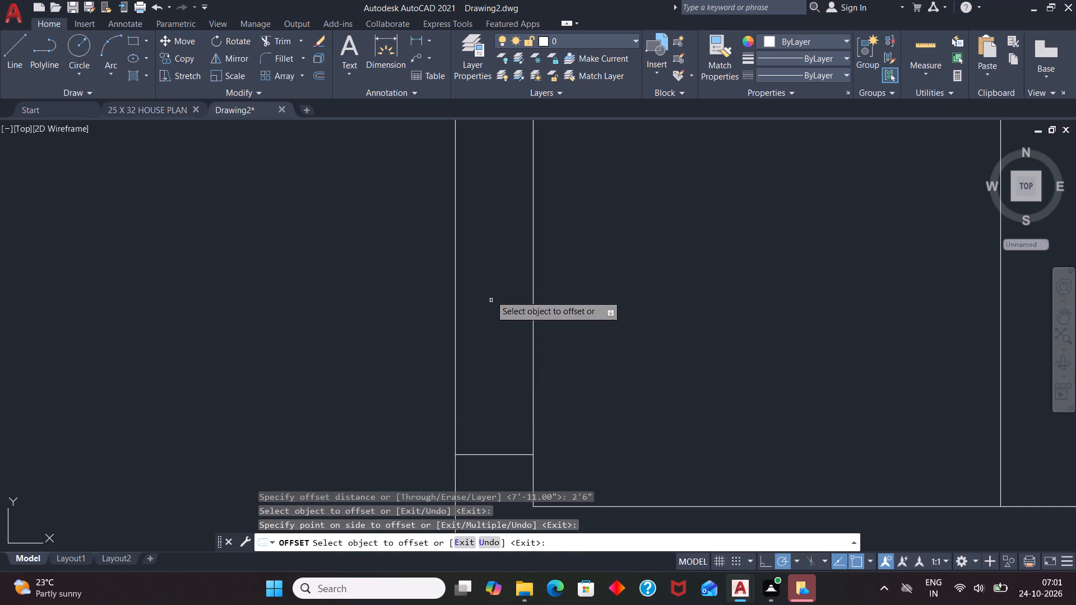
scroll(488, 294, "down", 3)
key("space")
Trim the left wall's inner line between the two jamb lines.
type("TR")
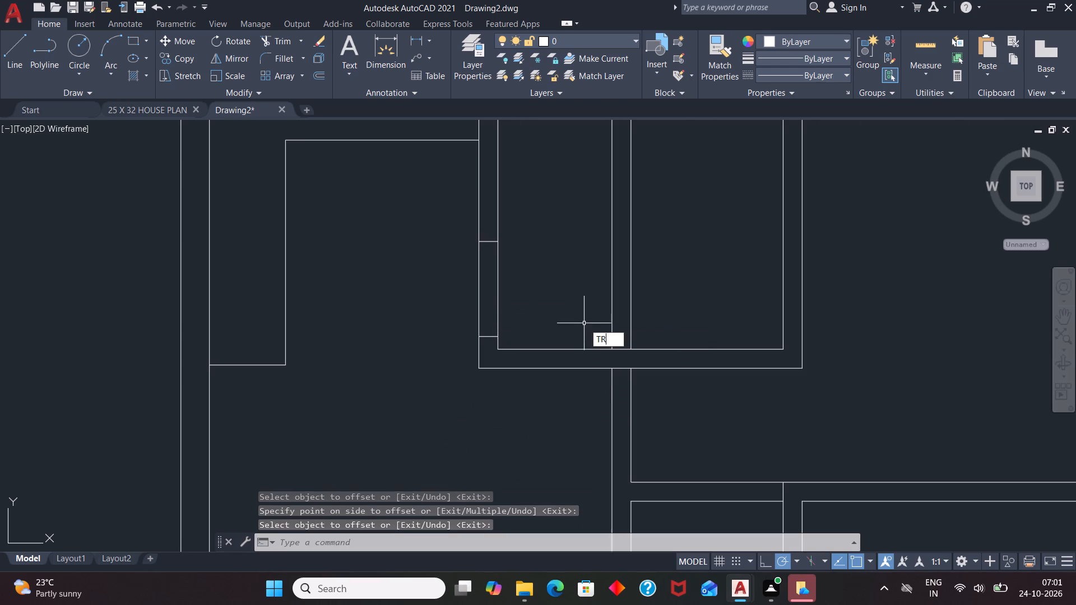
key("Return")
key("Return")
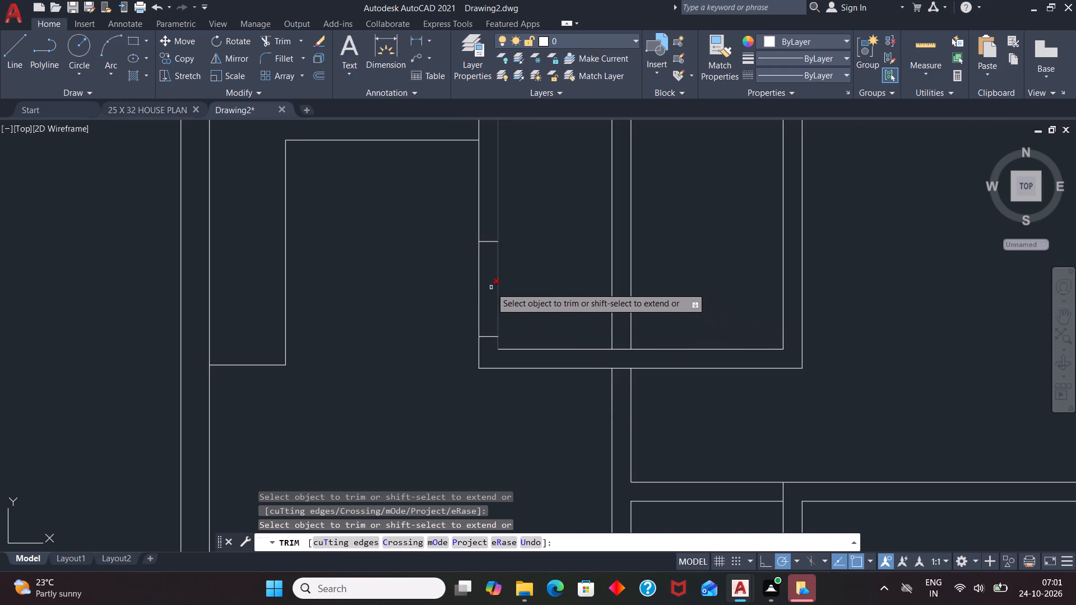
left_click(498, 279)
scroll(551, 300, "down", 2)
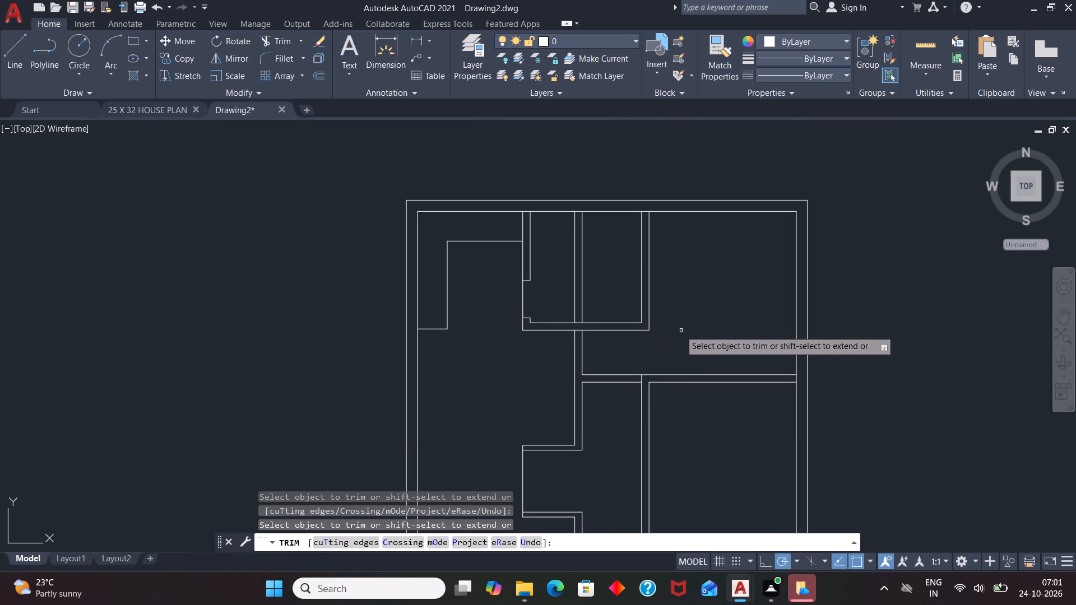
scroll(722, 273, "up", 1)
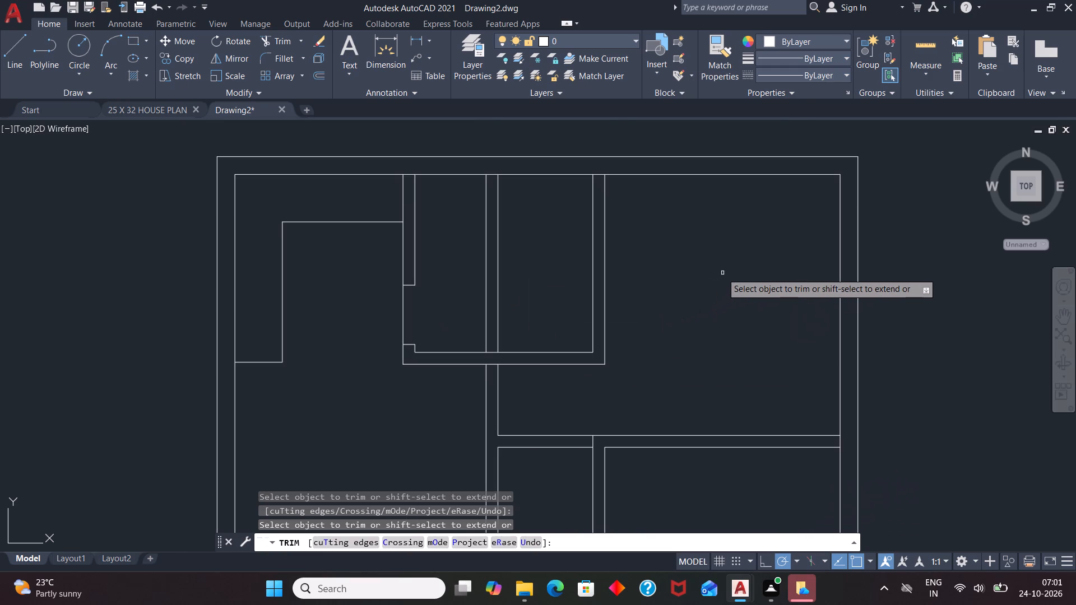
key("space")
Draw a short jamb line across the right wall of the small top rooms, 4" above its inner bottom corner.
type("T")
key("BackSpace")
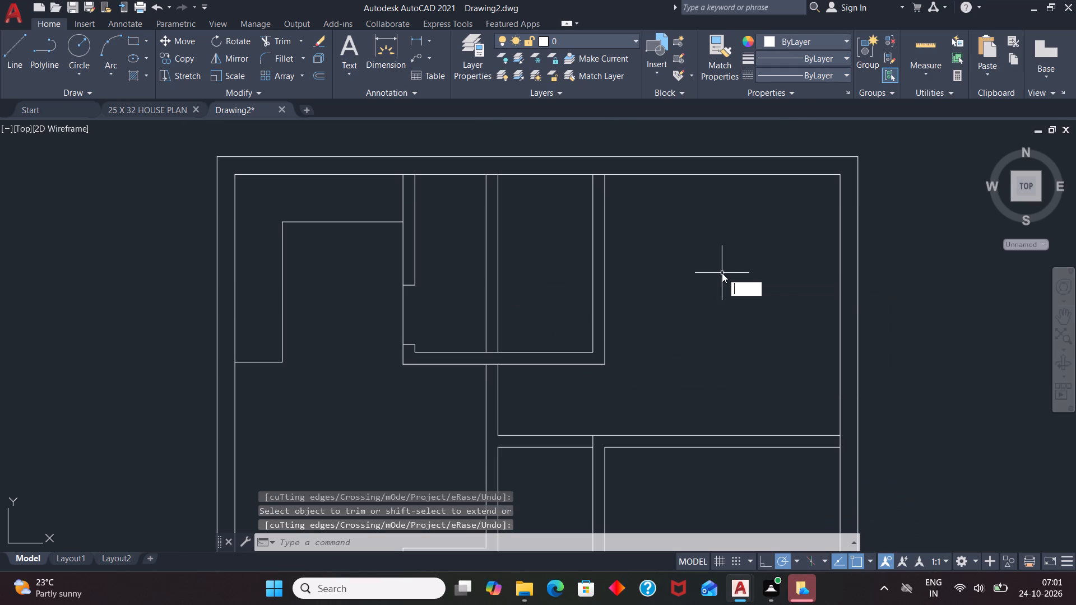
key("l")
key("Return")
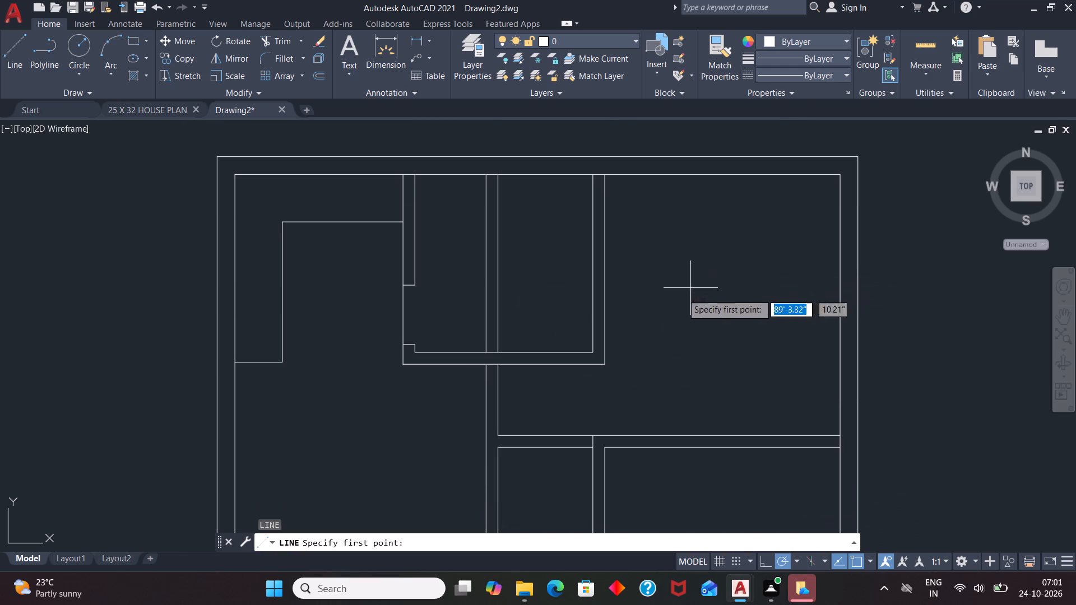
left_click(590, 354)
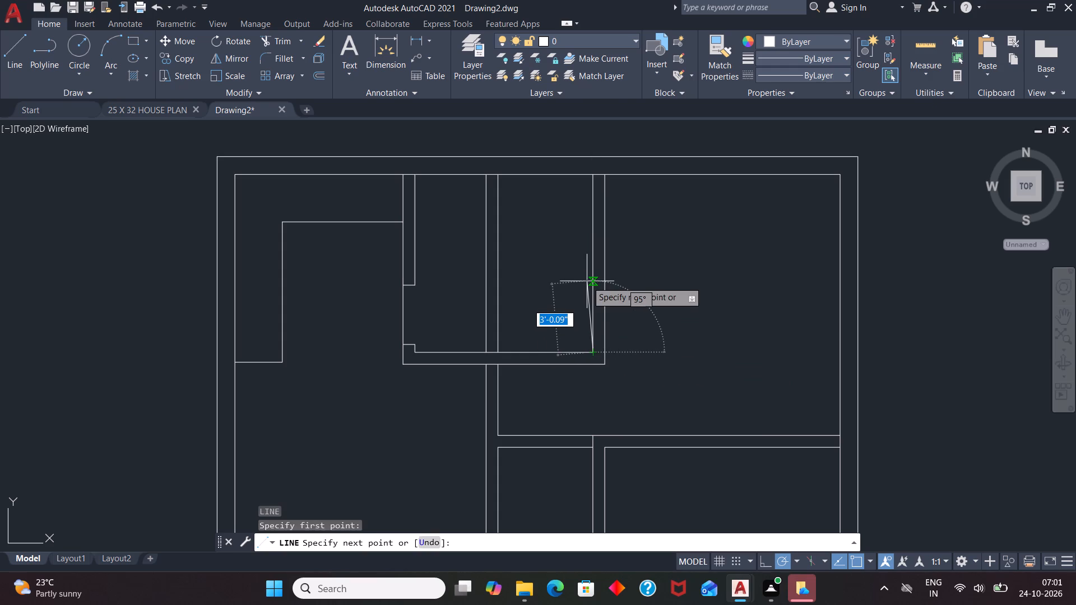
type("TJ")
key("BackSpace")
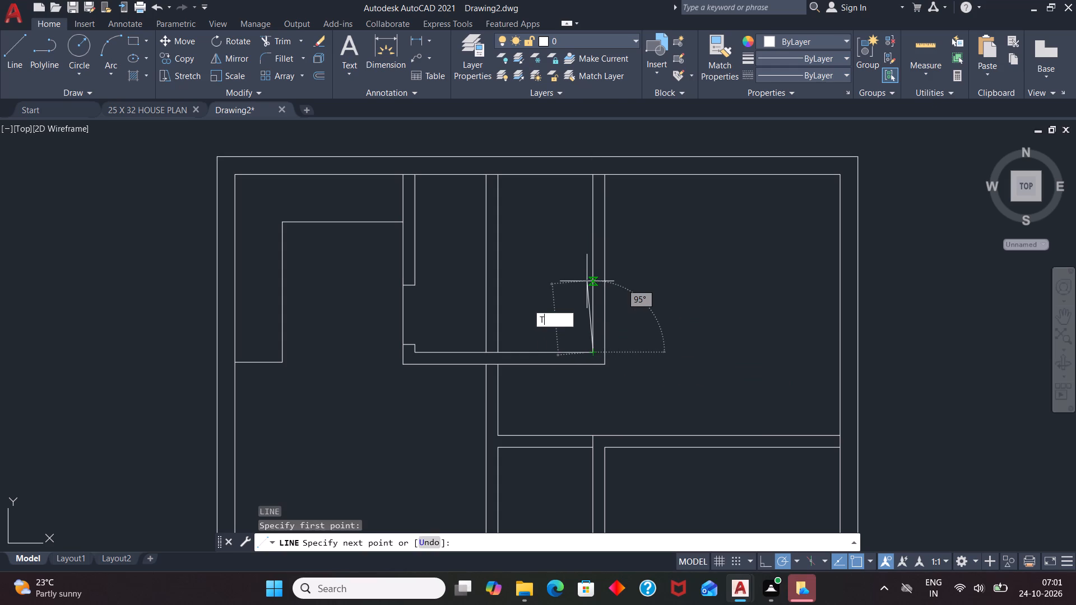
key("k")
key("Return")
left_click(595, 350)
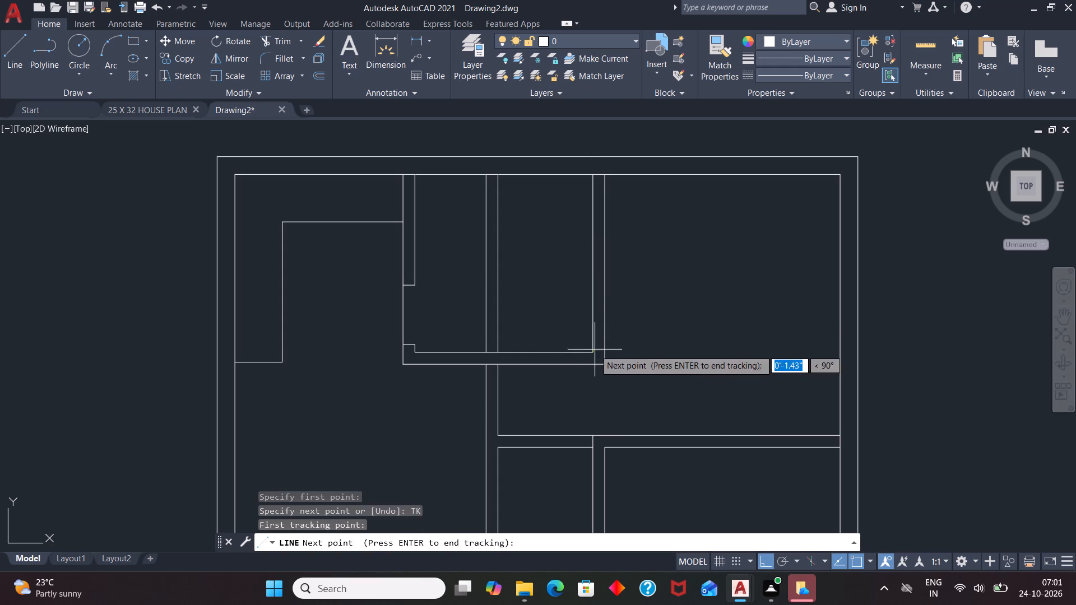
key("4")
key("Return")
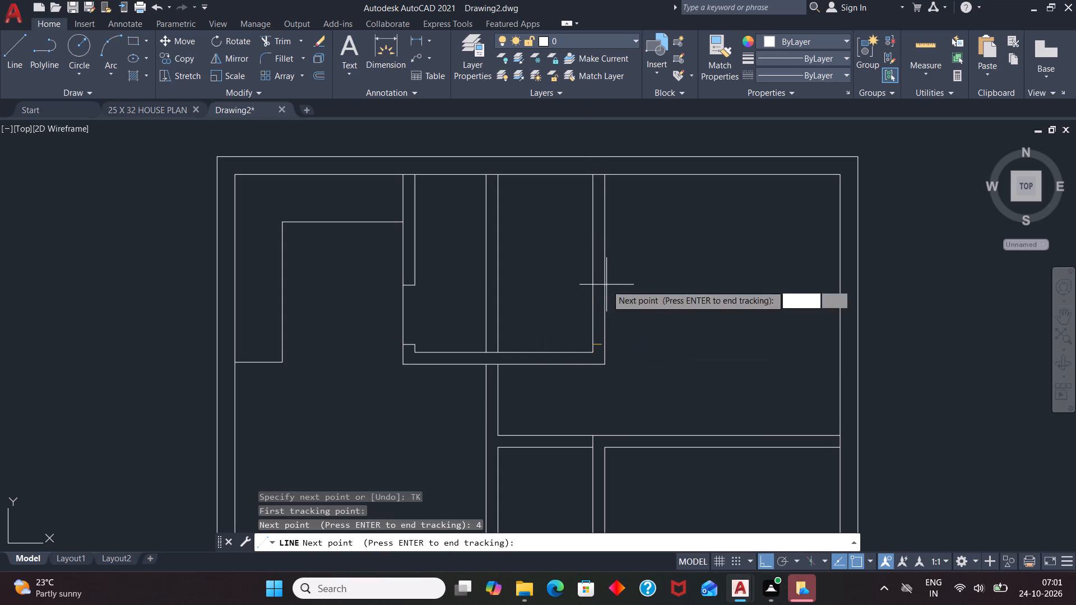
key("Return")
scroll(601, 331, "up", 4)
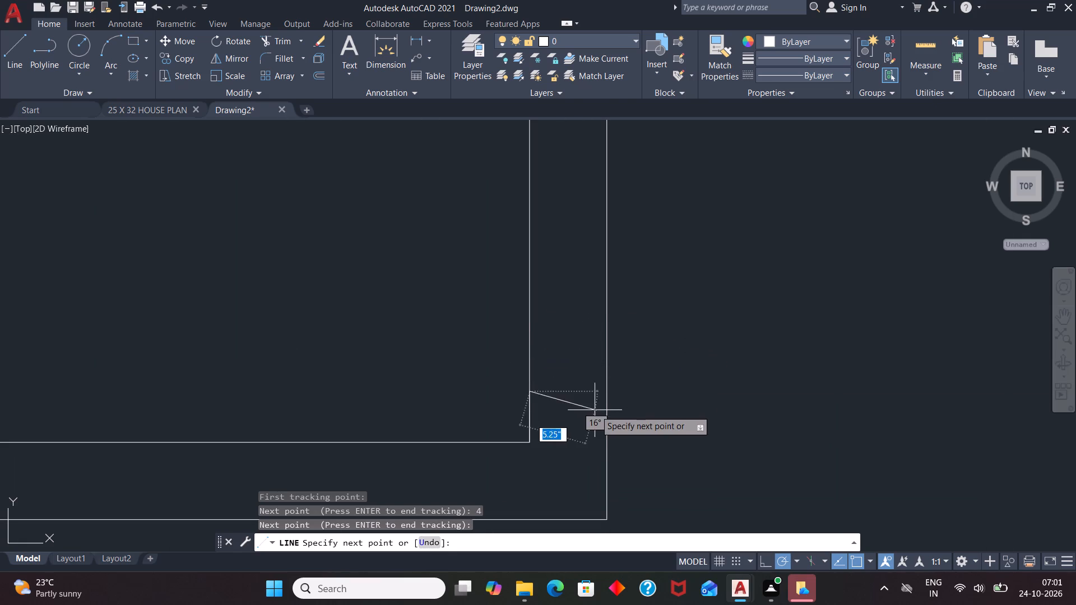
left_click(607, 392)
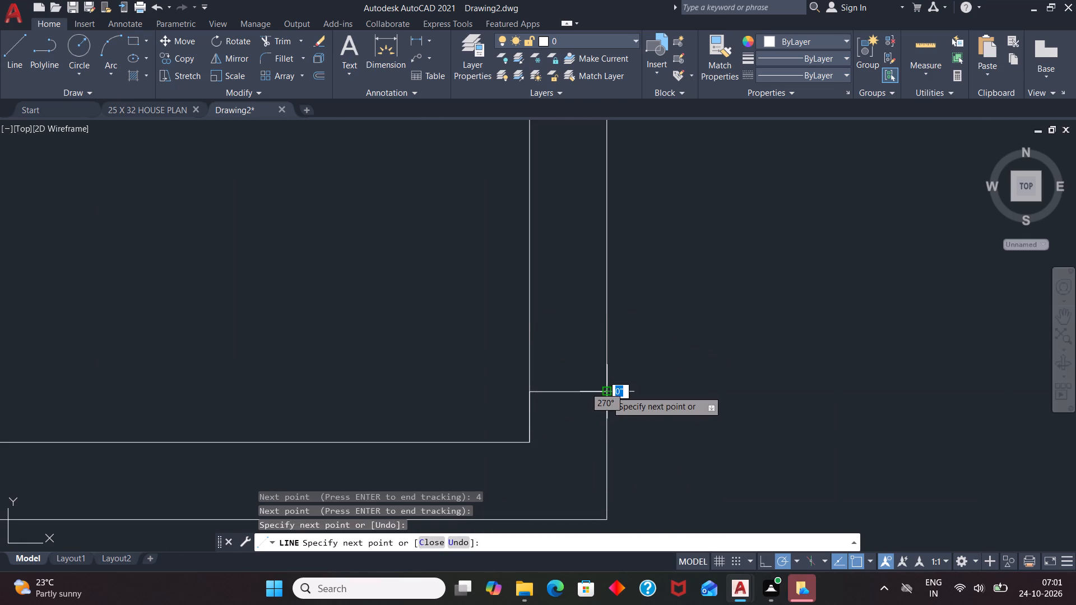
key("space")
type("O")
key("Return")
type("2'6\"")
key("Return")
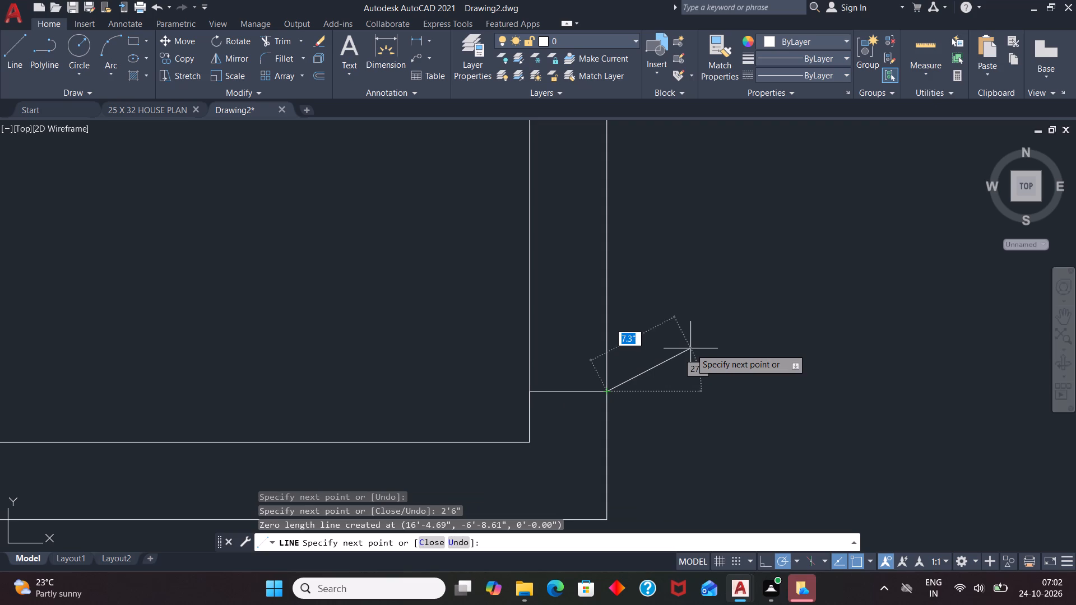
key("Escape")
Offset the right wall's short jamb line 2'6" upward to mark the second door opening.
key("o")
key("Return")
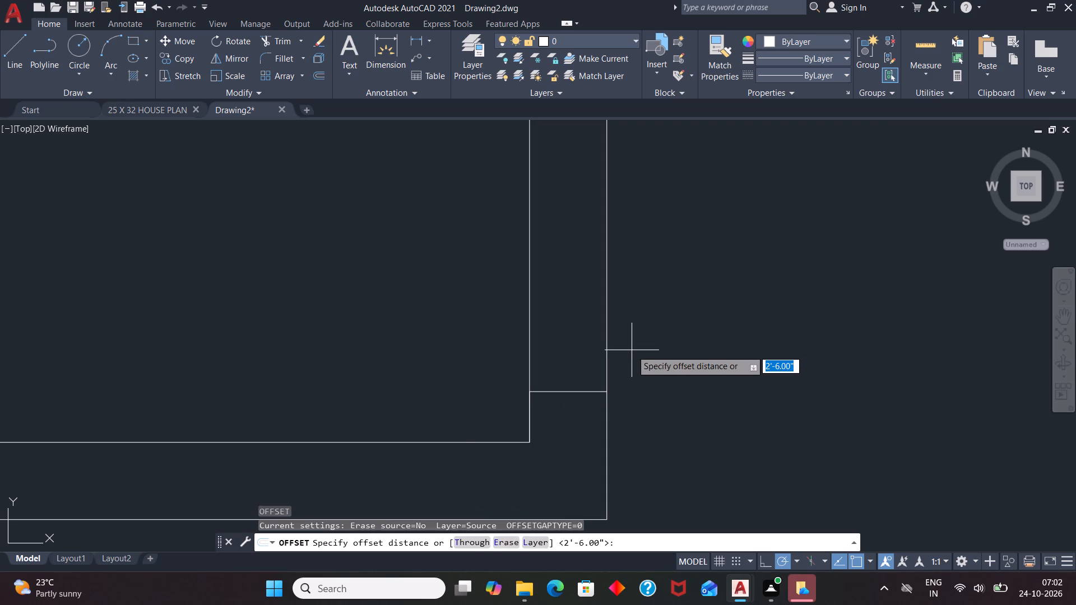
key("2")
key("apostrophe")
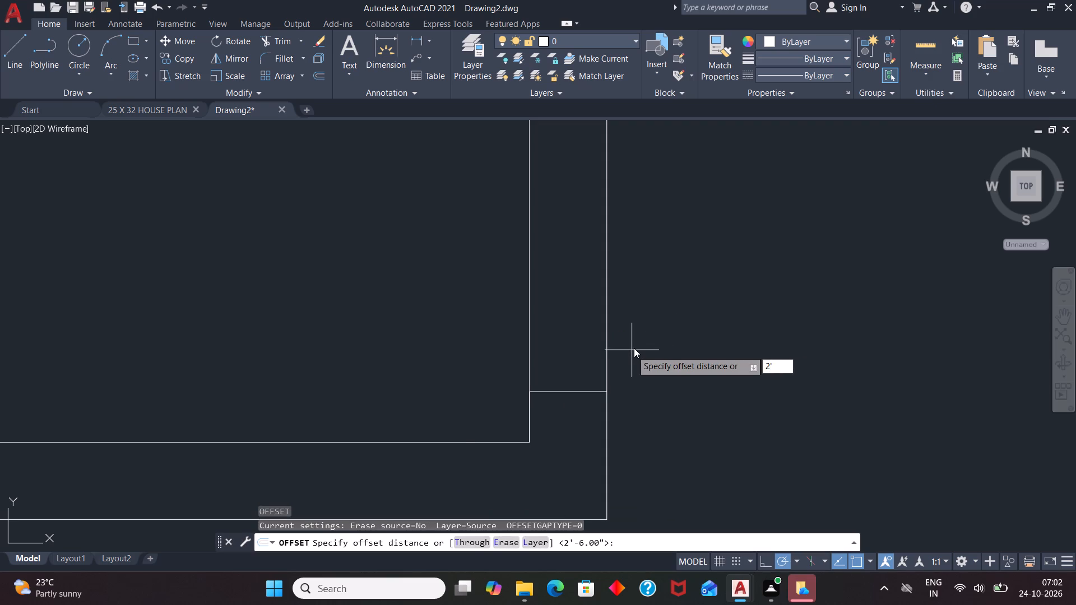
key("6")
key("shift+quotedbl")
key("Return")
left_click(593, 393)
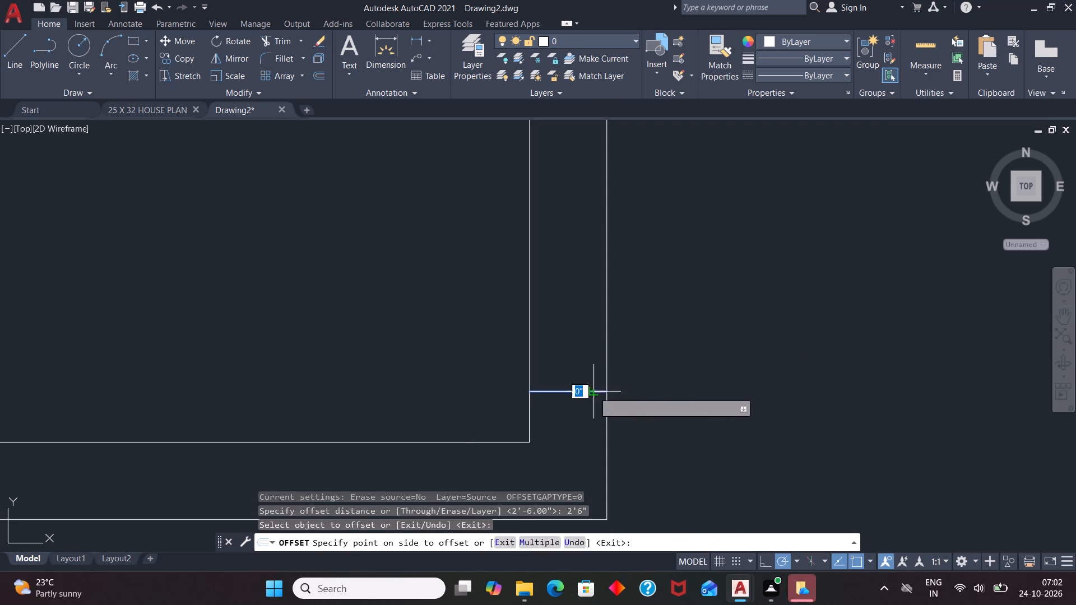
left_click(601, 328)
key("Escape")
Trim the right wall's inner line between its two jamb lines.
scroll(611, 393, "down", 3)
type("TR")
key("Return")
key("Return")
left_click(590, 338)
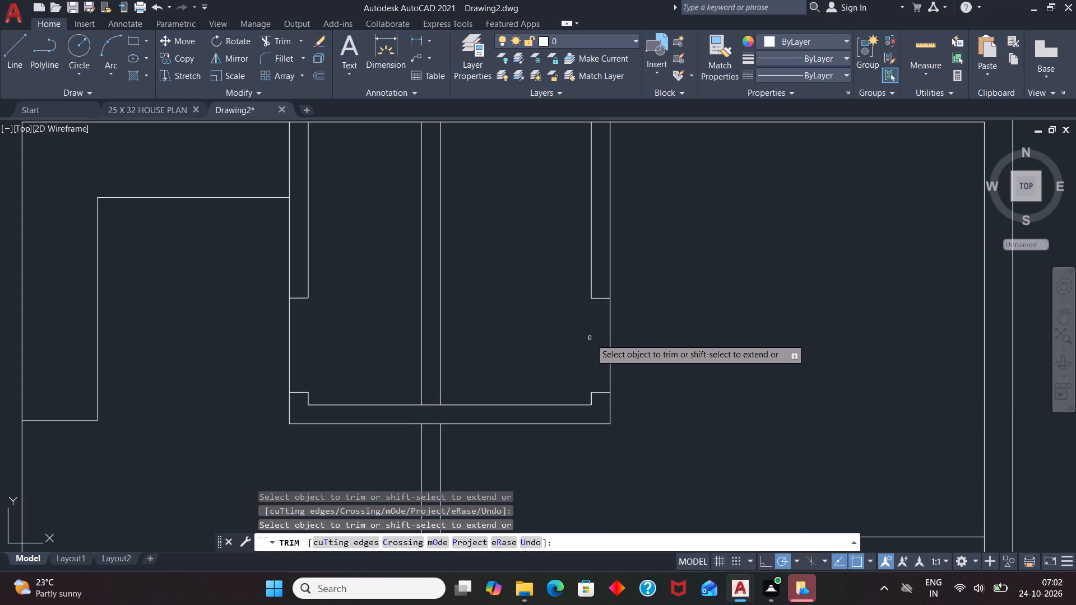
key("Escape")
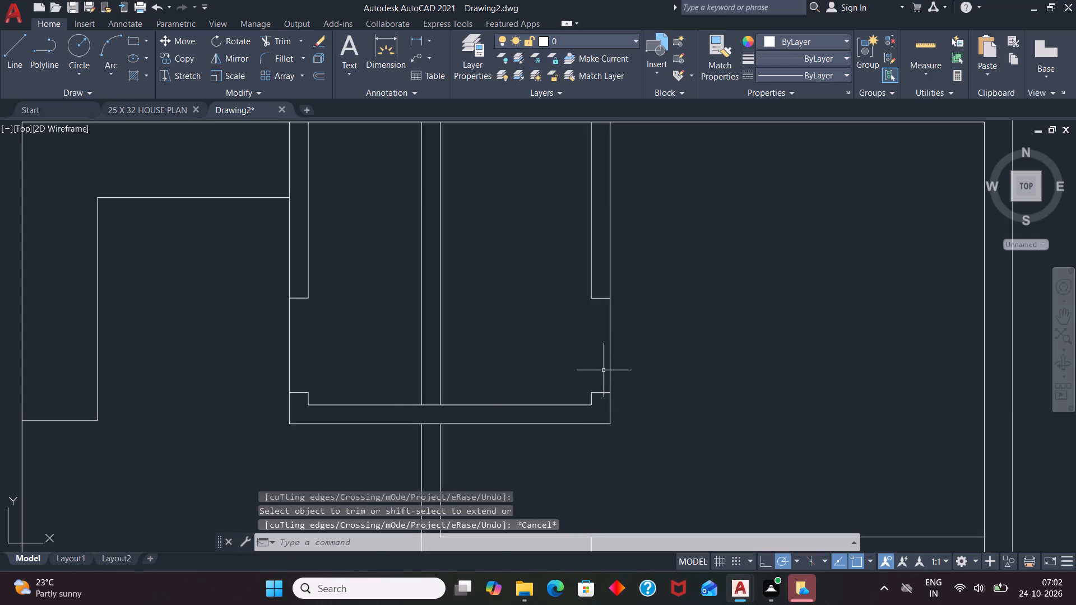
Add a linear dimension across the narrow passage below the small top rooms, between its two vertical walls.
scroll(604, 373, "down", 2)
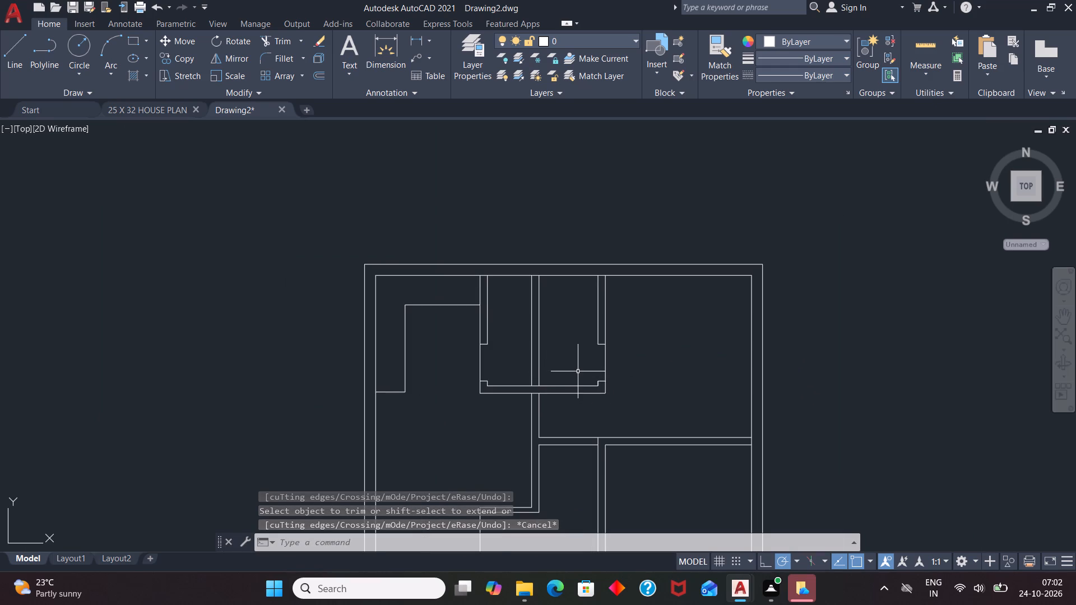
scroll(546, 306, "down", 2)
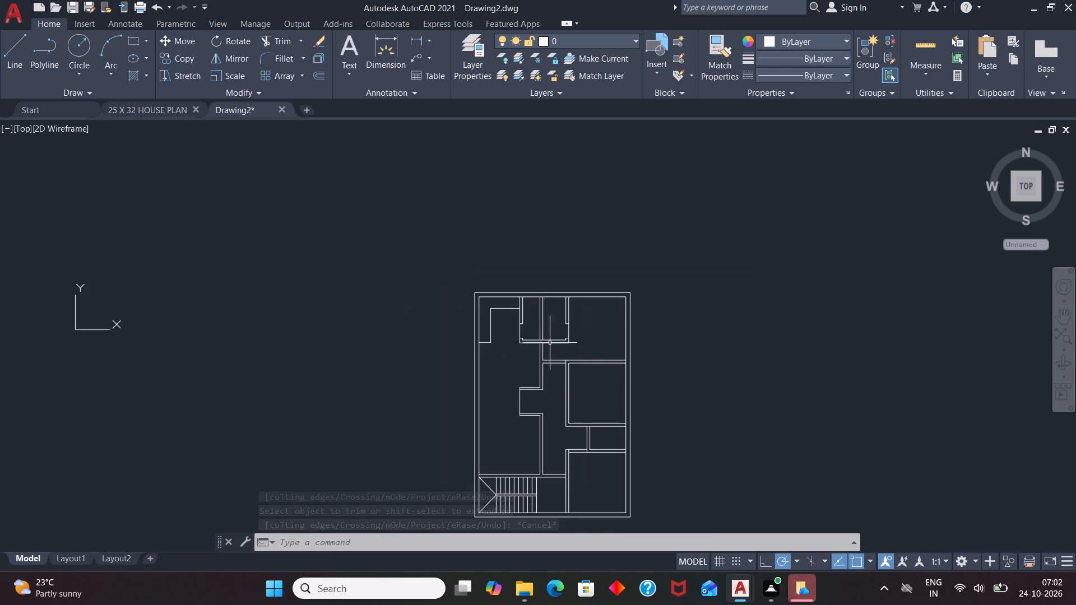
scroll(567, 372, "up", 2)
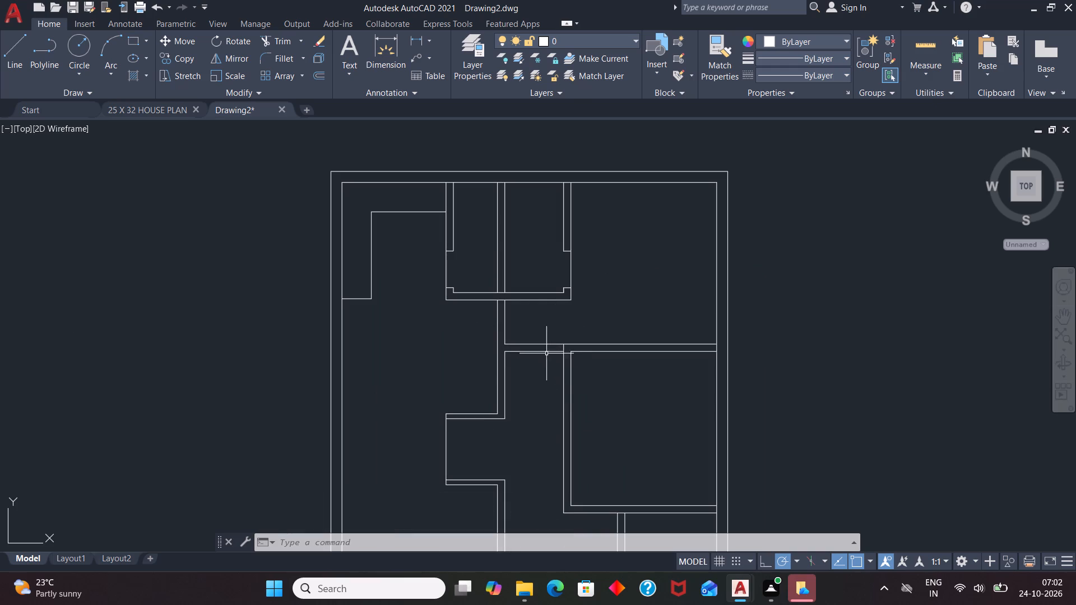
scroll(555, 305, "up", 1)
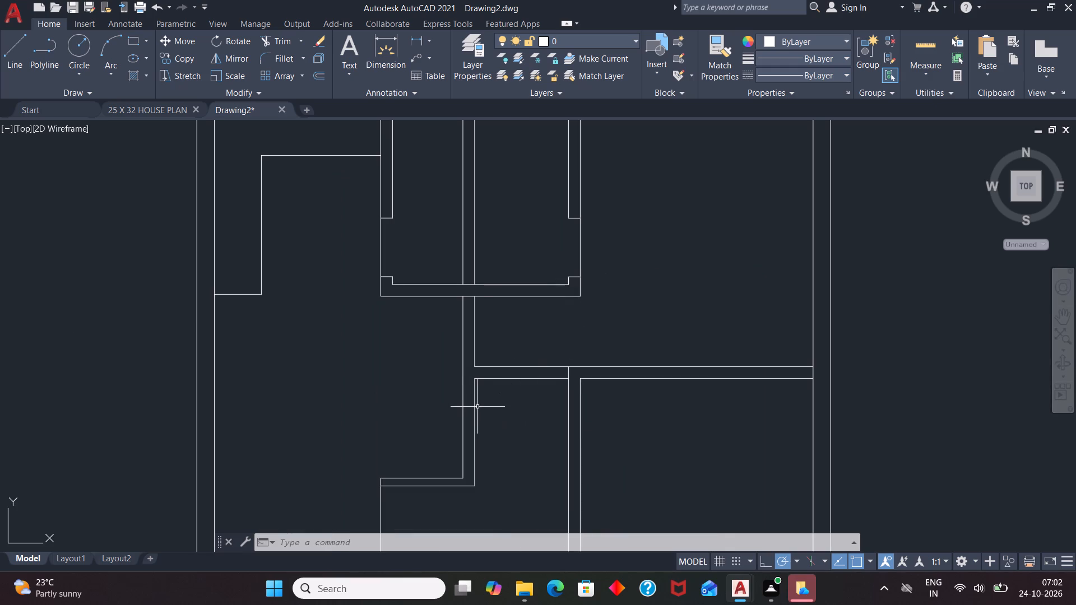
type("DLI")
key("Return")
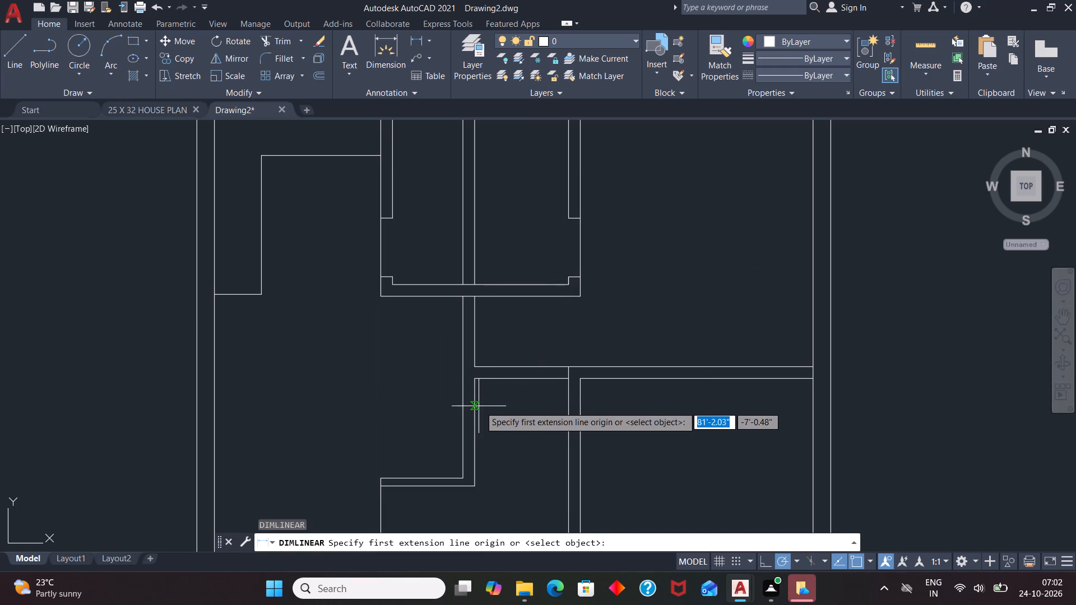
left_click(477, 381)
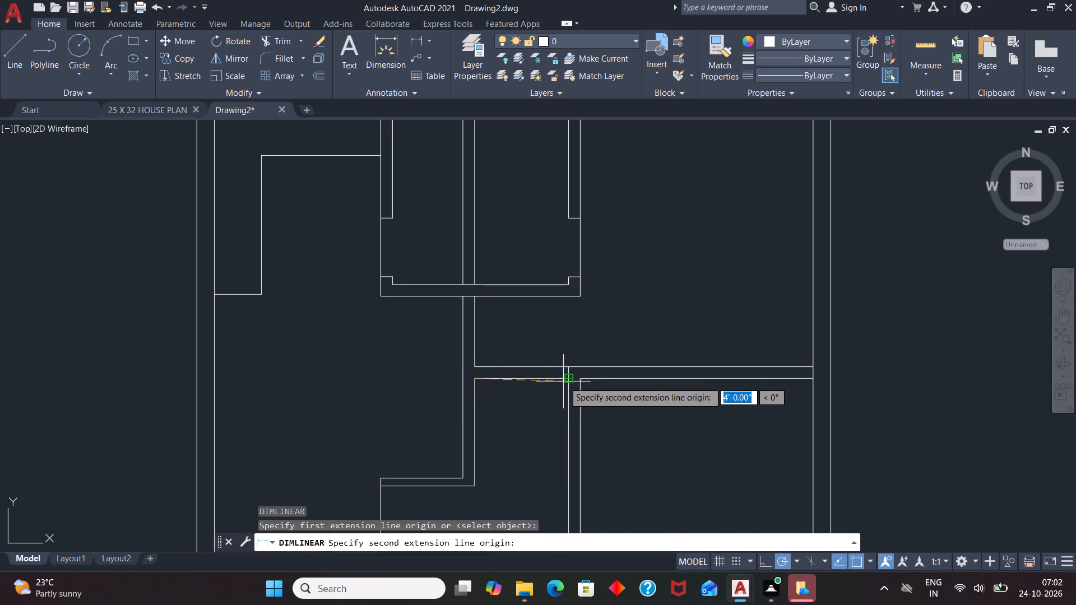
left_click(568, 381)
left_click(563, 401)
Place the linear dimension across the narrow passage just below its top wall to check the width, and erase it.
left_click(509, 398)
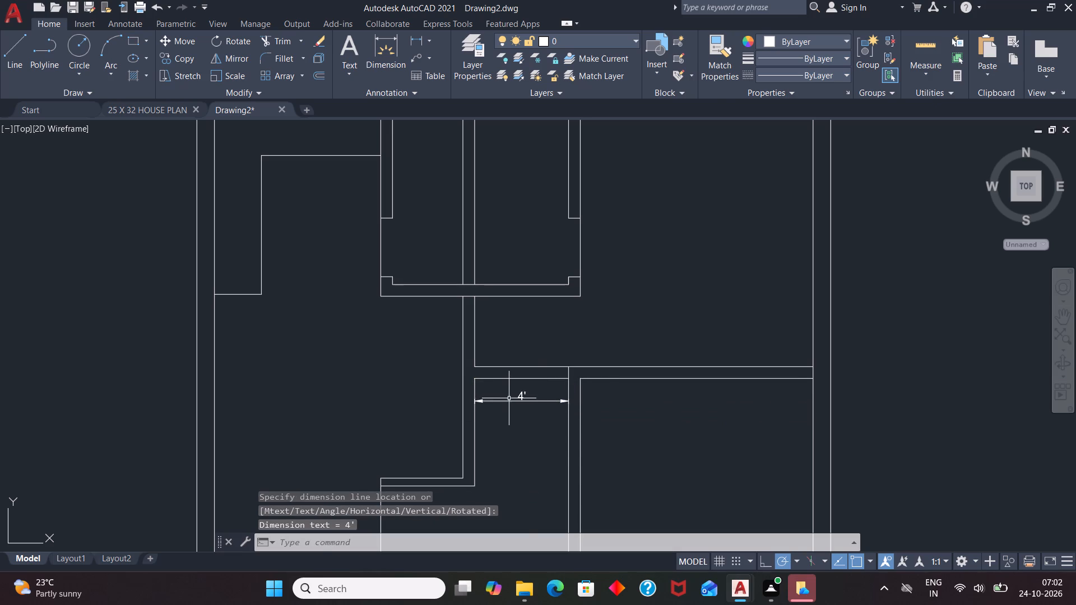
left_click(535, 393)
left_click(523, 398)
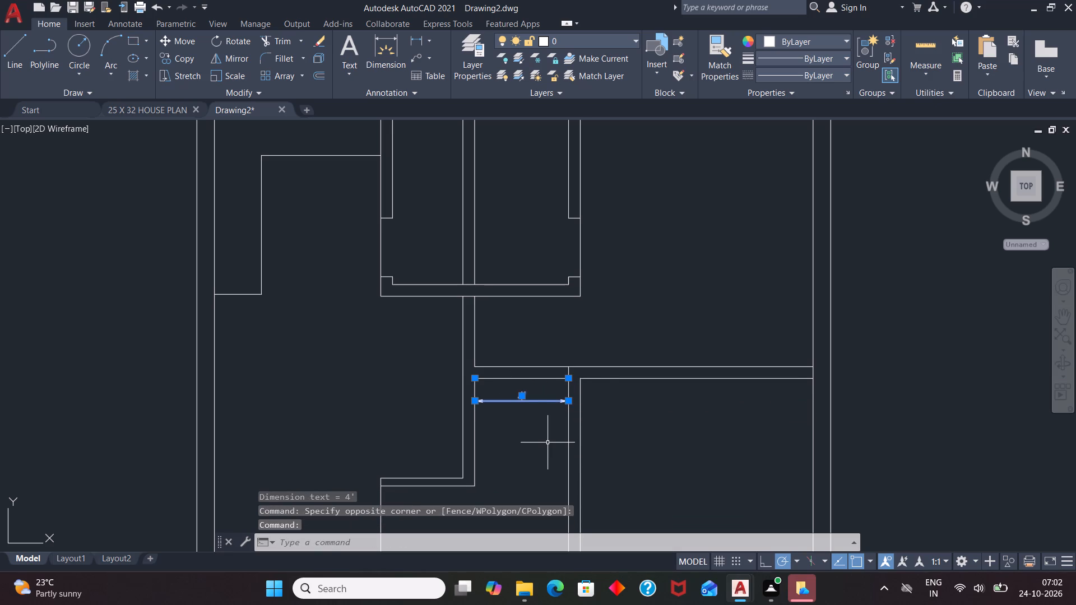
key("Delete")
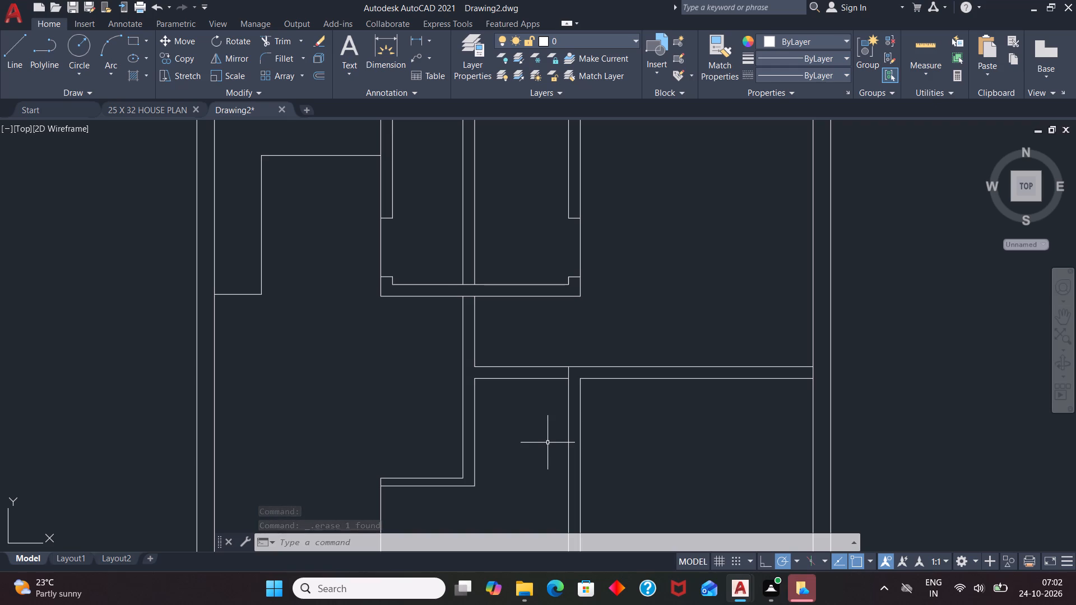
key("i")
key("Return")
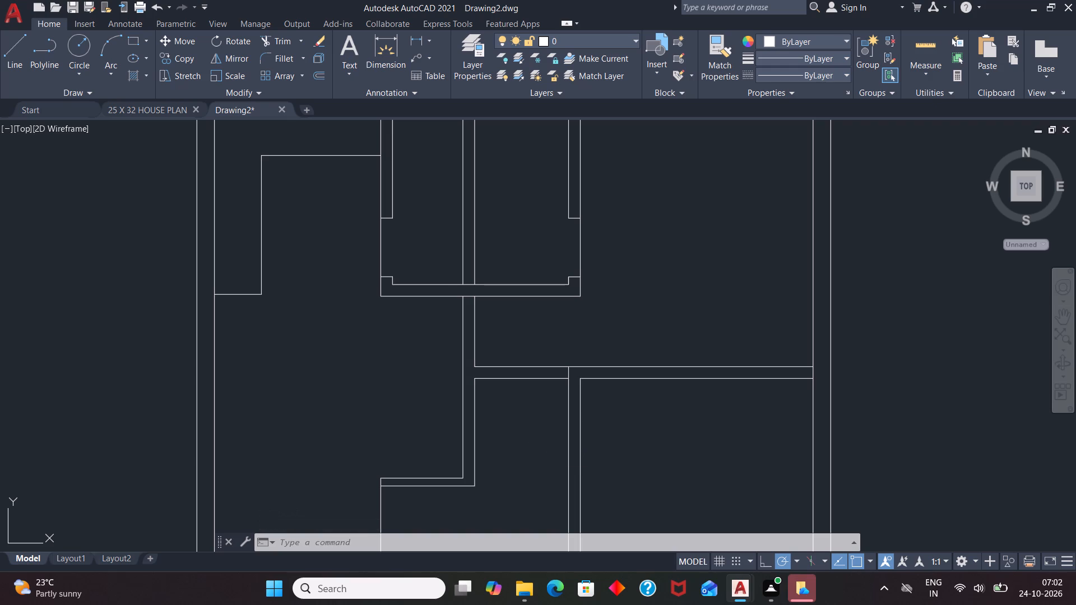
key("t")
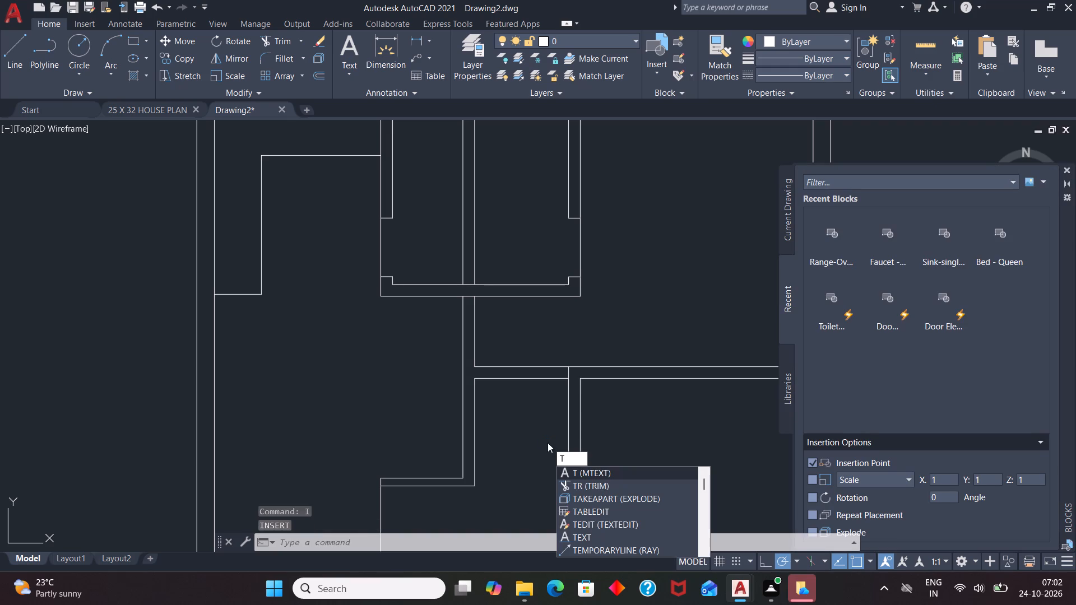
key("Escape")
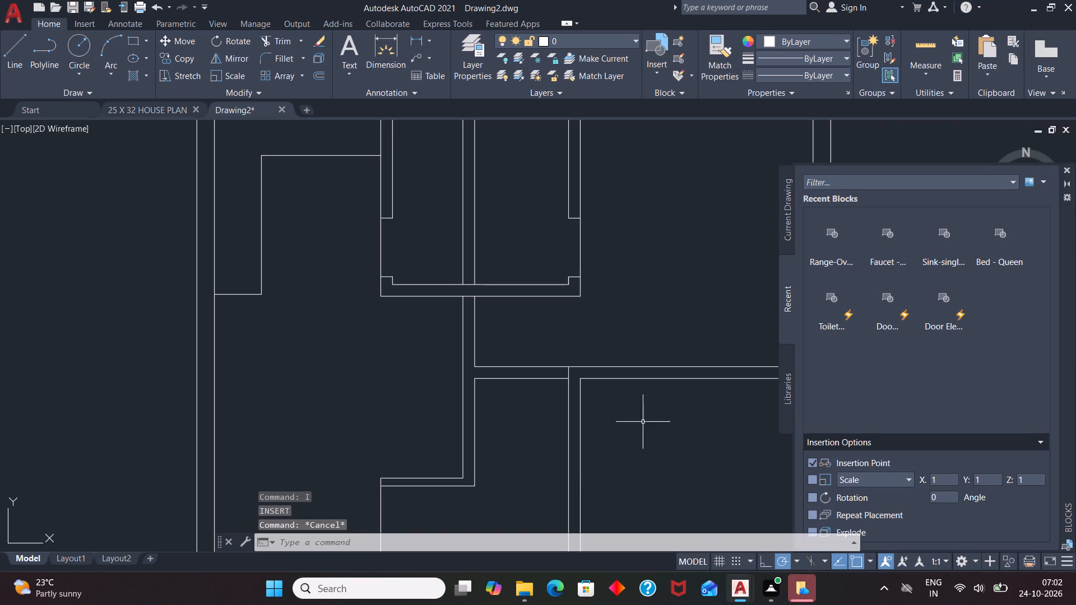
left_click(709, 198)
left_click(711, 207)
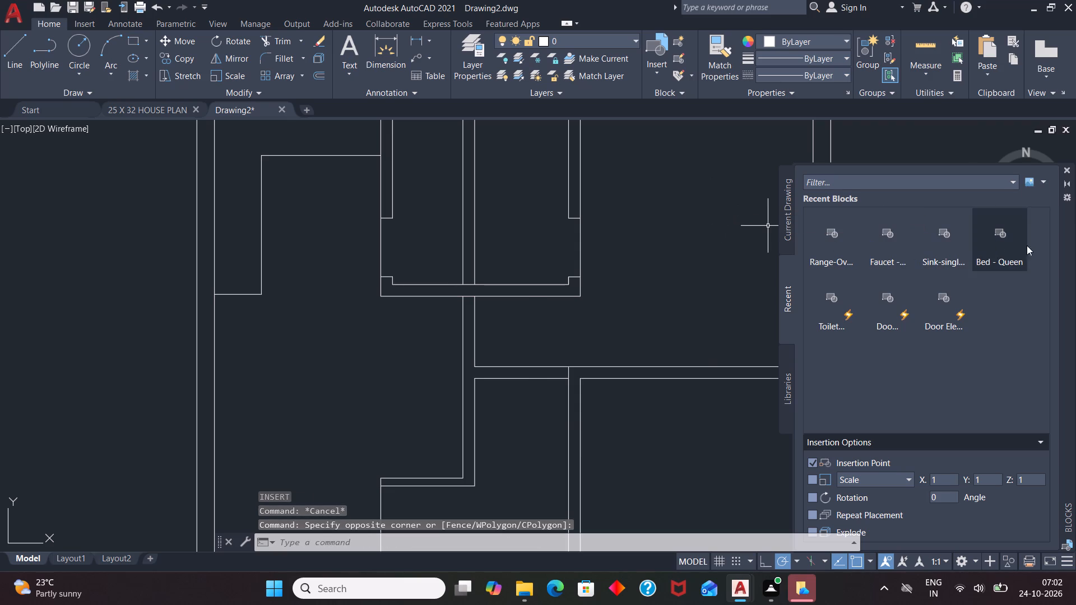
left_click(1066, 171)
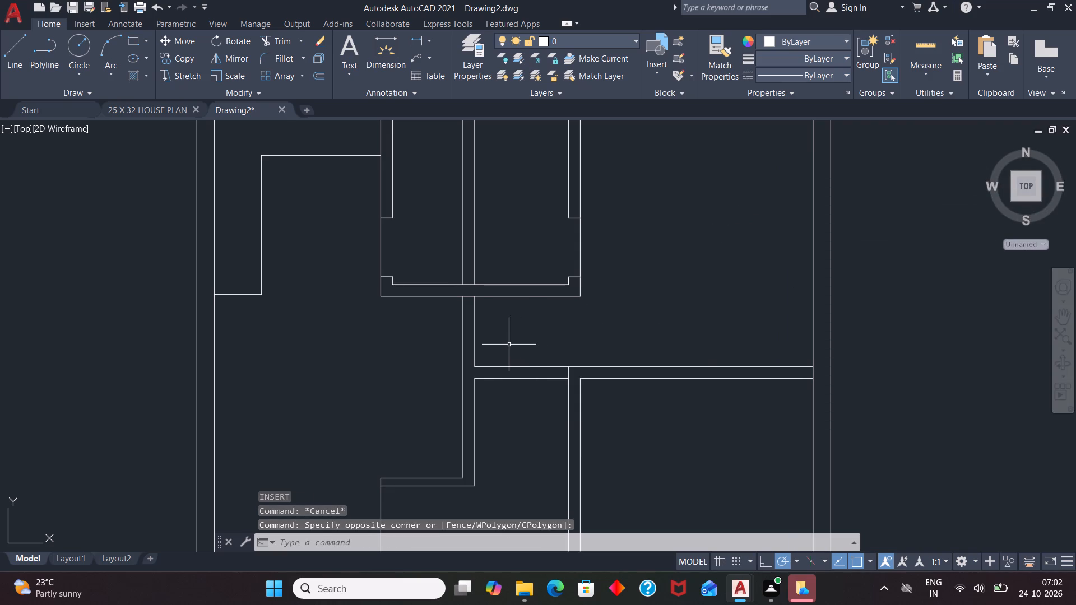
Draw a short jamb line across the wall at the passage's top, tracked 4" to the right of the wall's upper inner corner.
key("l")
key("Return")
type("TK")
key("Return")
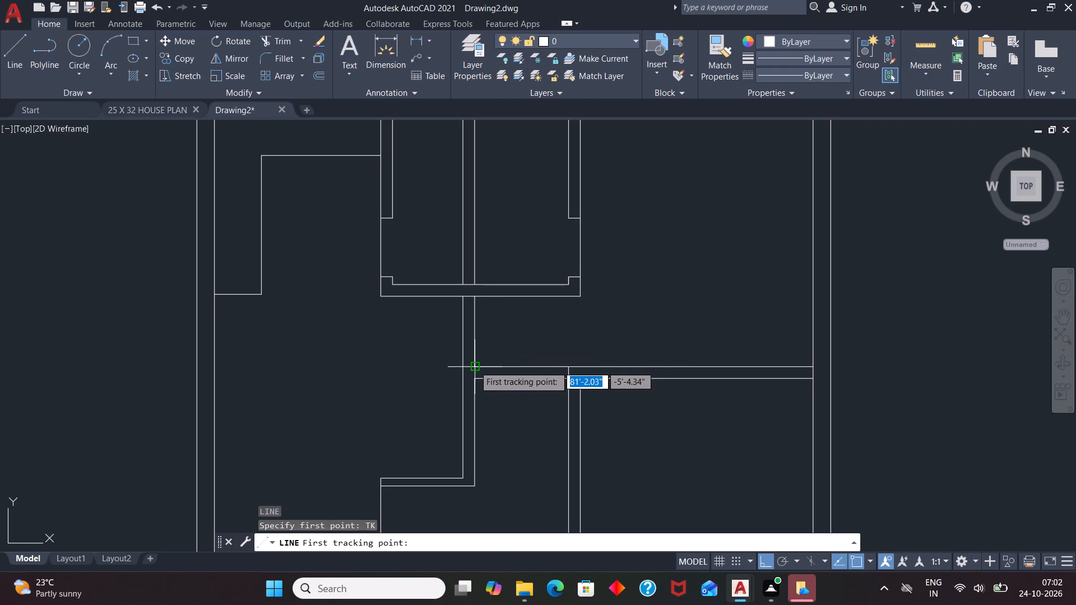
left_click_drag(474, 366, 481, 368)
key("4")
key("Return")
key("Return")
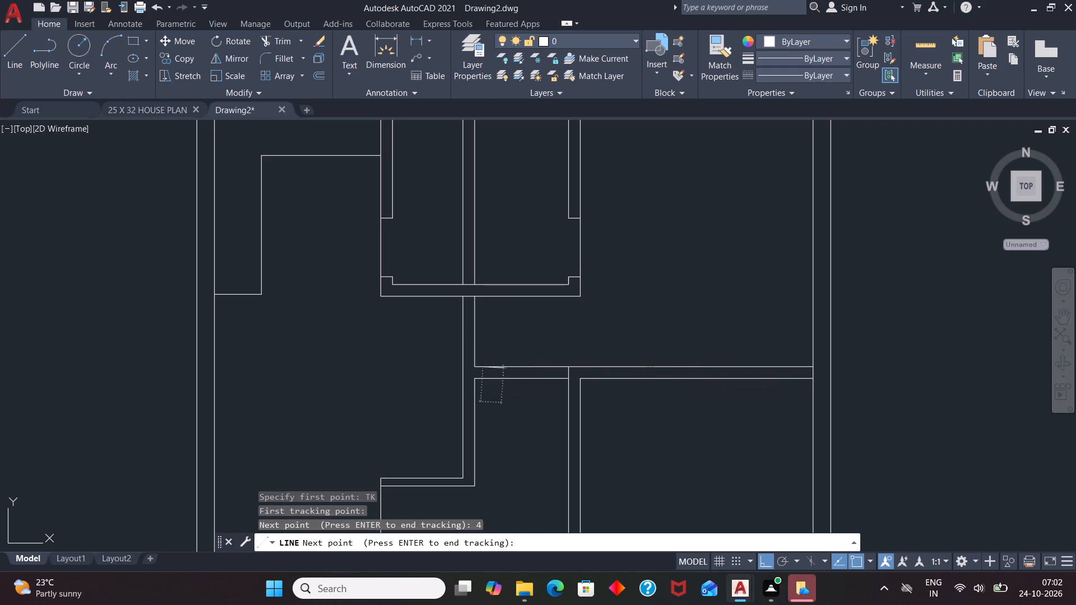
scroll(480, 390, "up", 4)
left_click(487, 322)
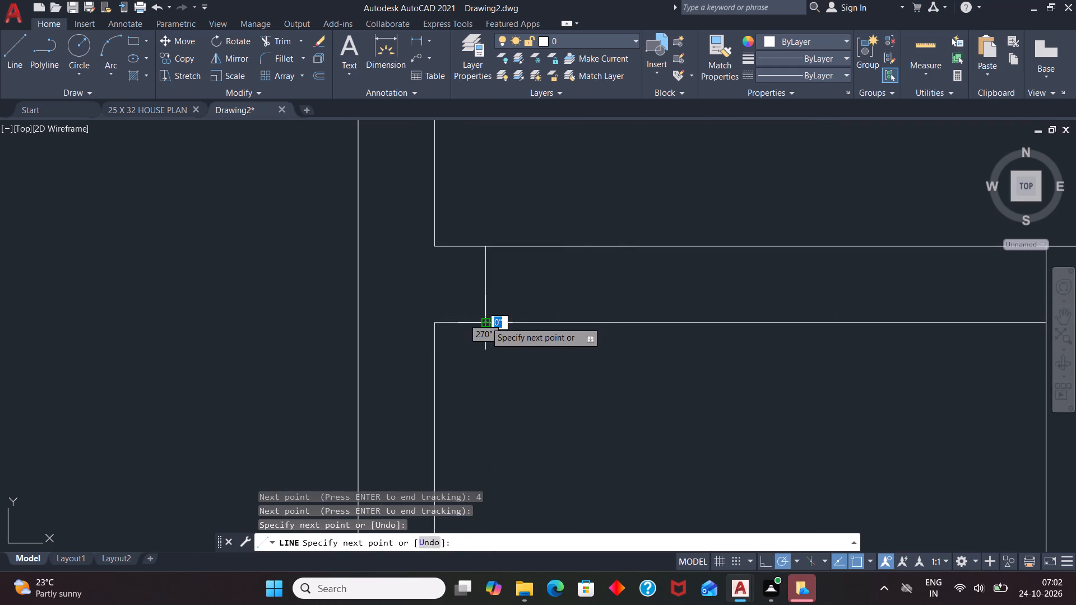
key("space")
Offset the passage's jamb line 3' to the right to mark the other side of the door opening.
key("o")
key("Return")
key("3")
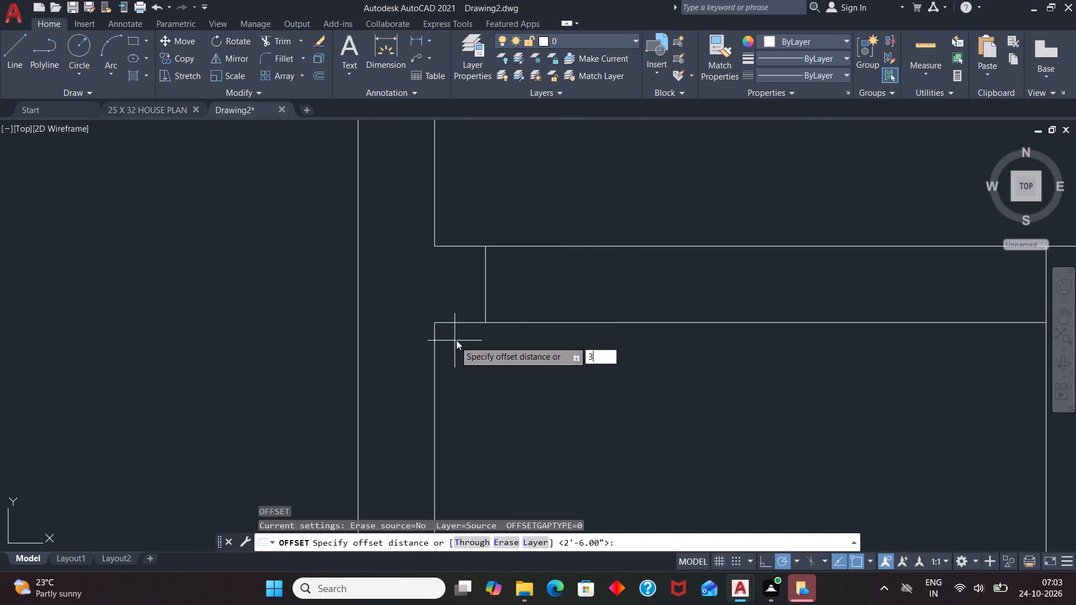
key("apostrophe")
key("Return")
left_click_drag(485, 301, 491, 301)
left_click(588, 276)
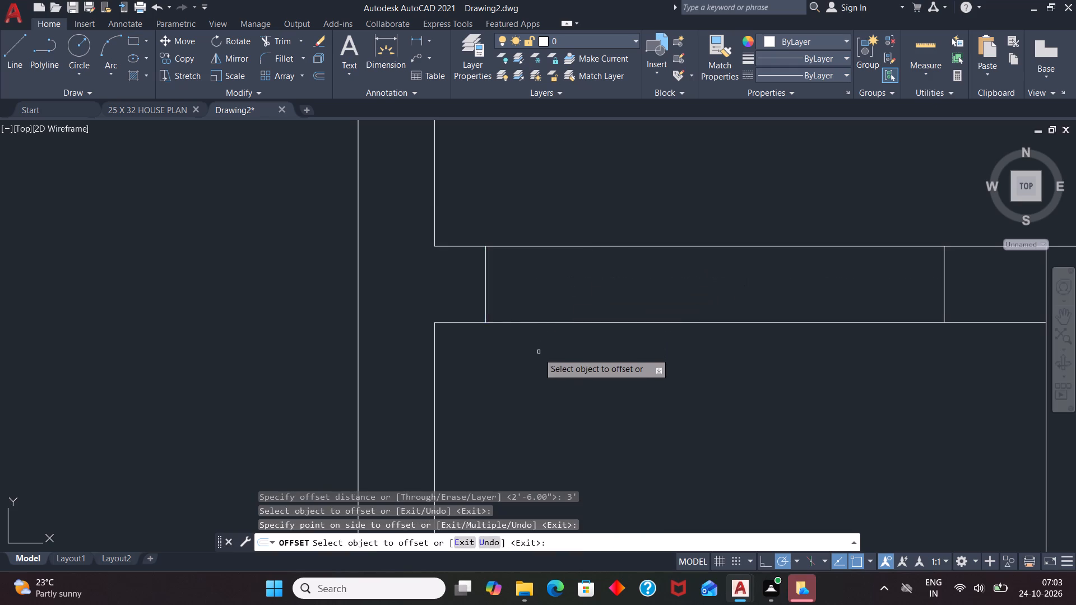
scroll(540, 357, "down", 2)
key("space")
Trim the upper line of the passage's top wall between the two jamb lines.
key("t")
key("r")
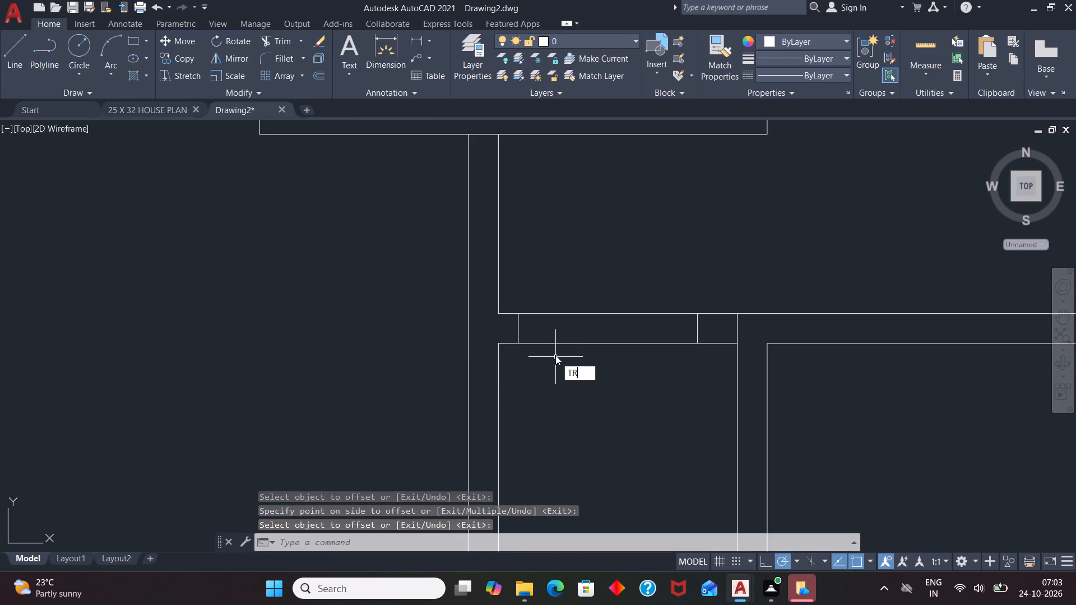
key("Return")
key("Return")
left_click(602, 314)
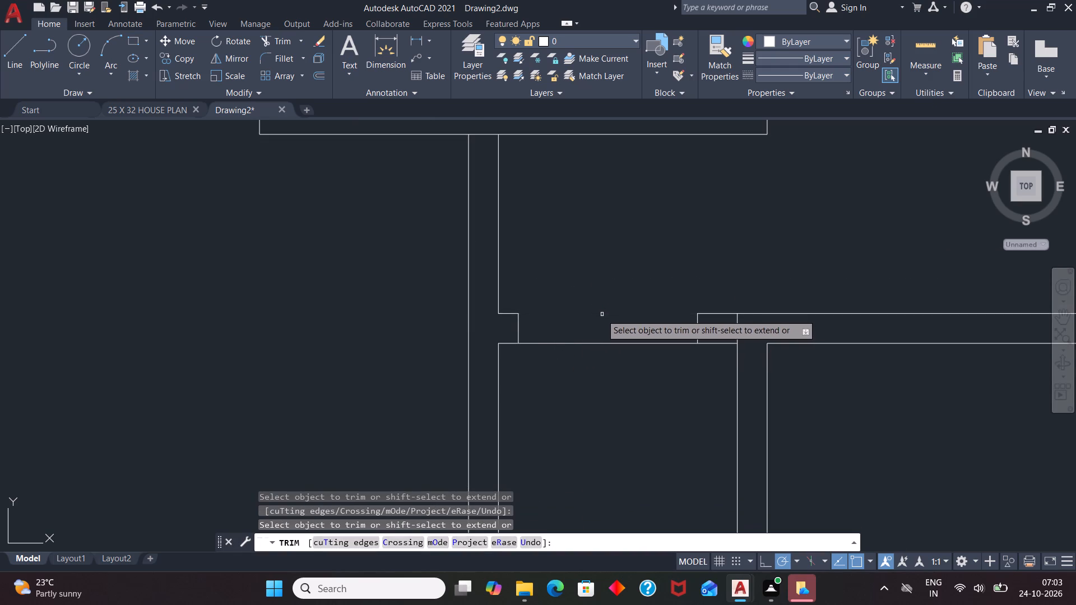
key("Escape")
Trim the short vertical stub crossing the wall junction between the passage and the right middle room's top wall.
scroll(509, 338, "down", 3)
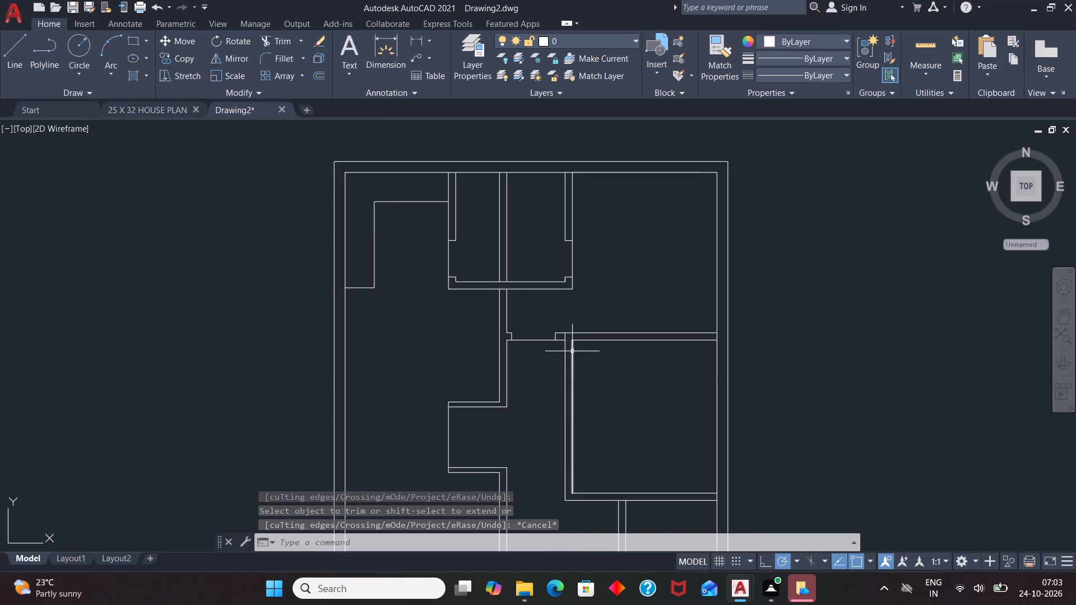
scroll(572, 351, "up", 2)
type("TR")
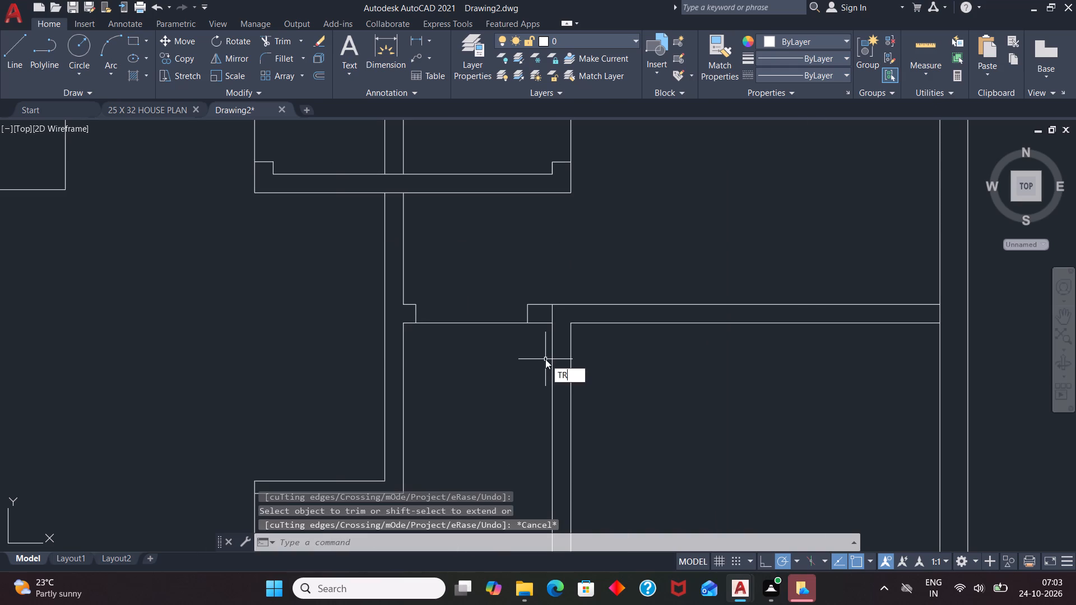
key("Return")
key("Return")
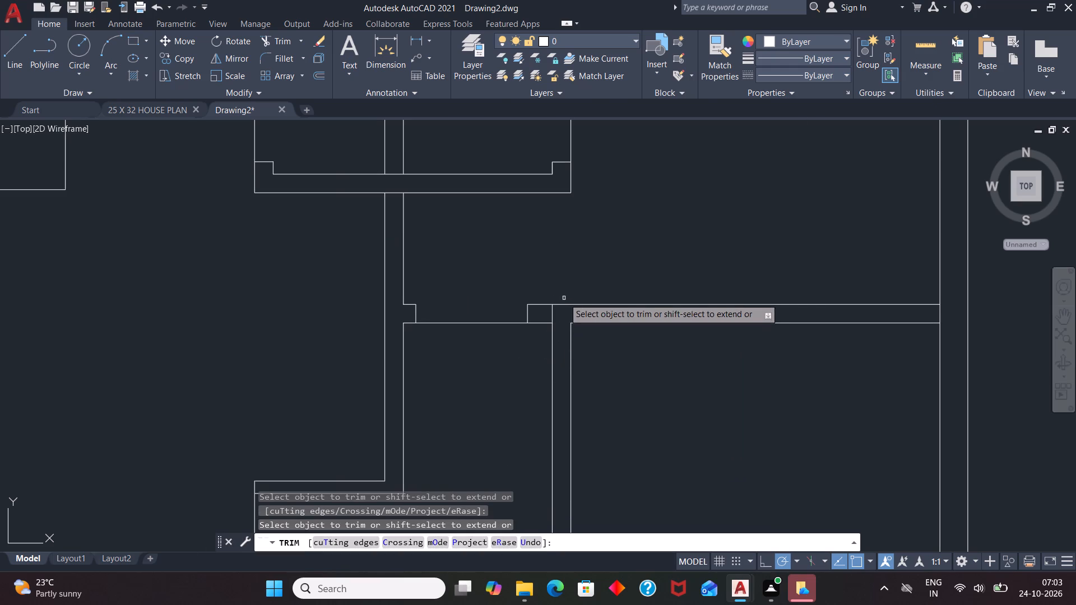
left_click(554, 317)
scroll(576, 239, "down", 2)
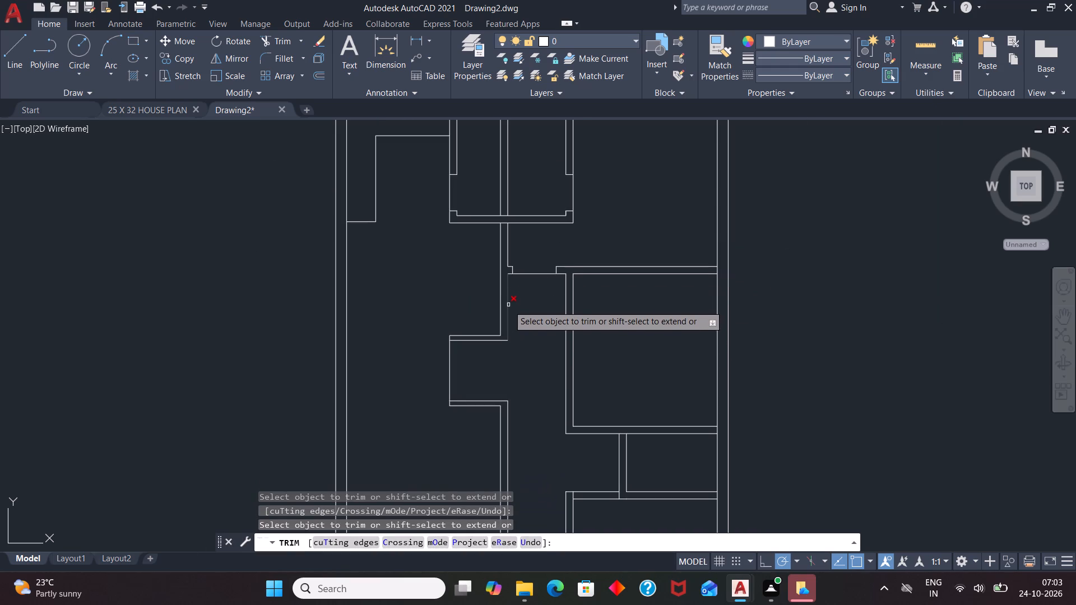
scroll(527, 304, "down", 1)
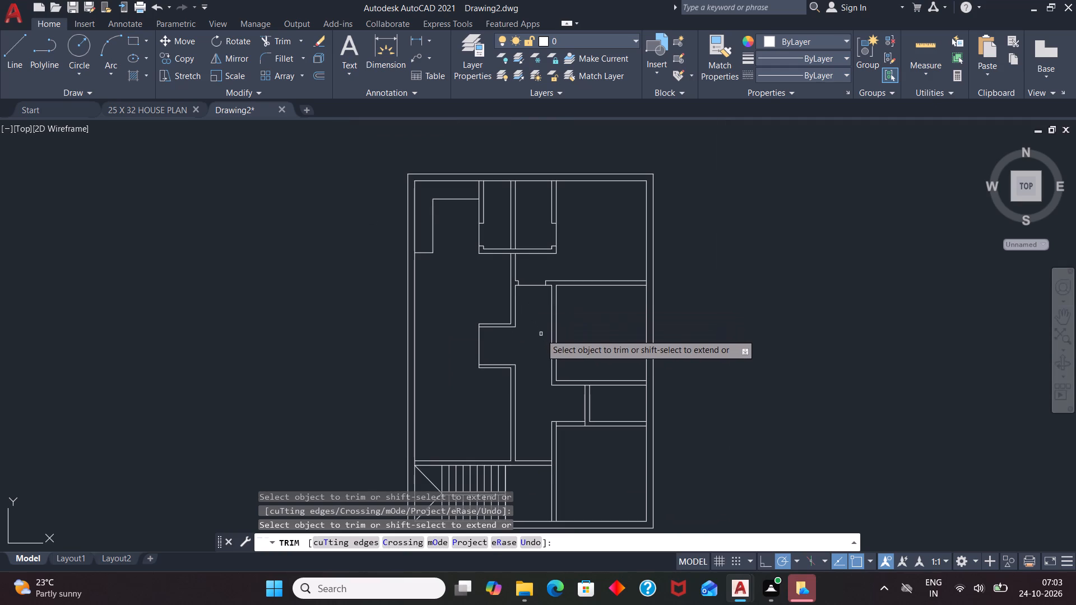
key("Escape")
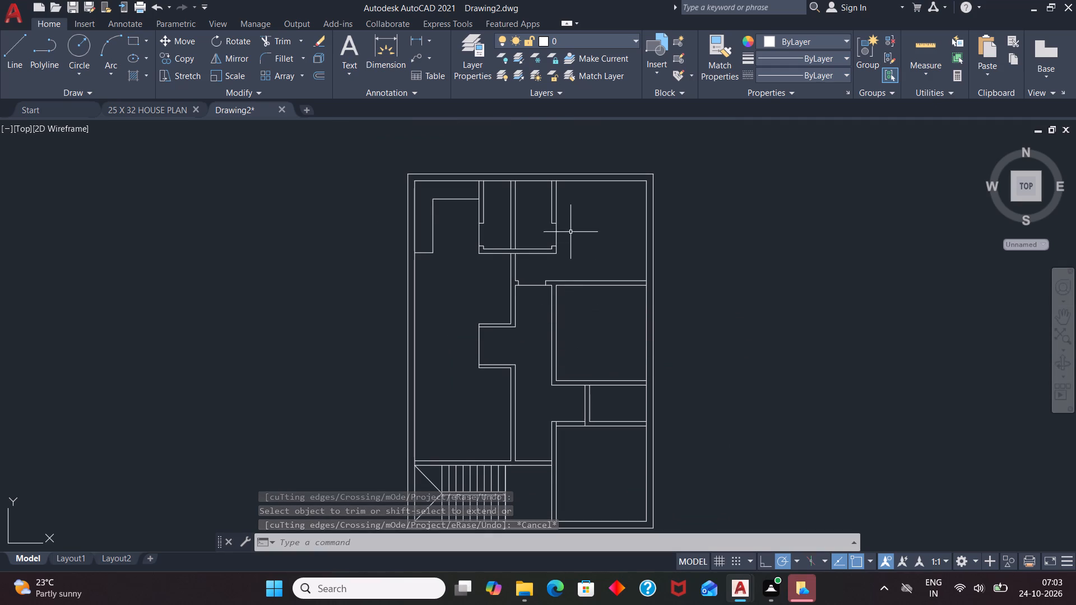
Draw a short jamb line across the right middle room's left wall, 4" above its inner bottom corner.
scroll(568, 288, "down", 1)
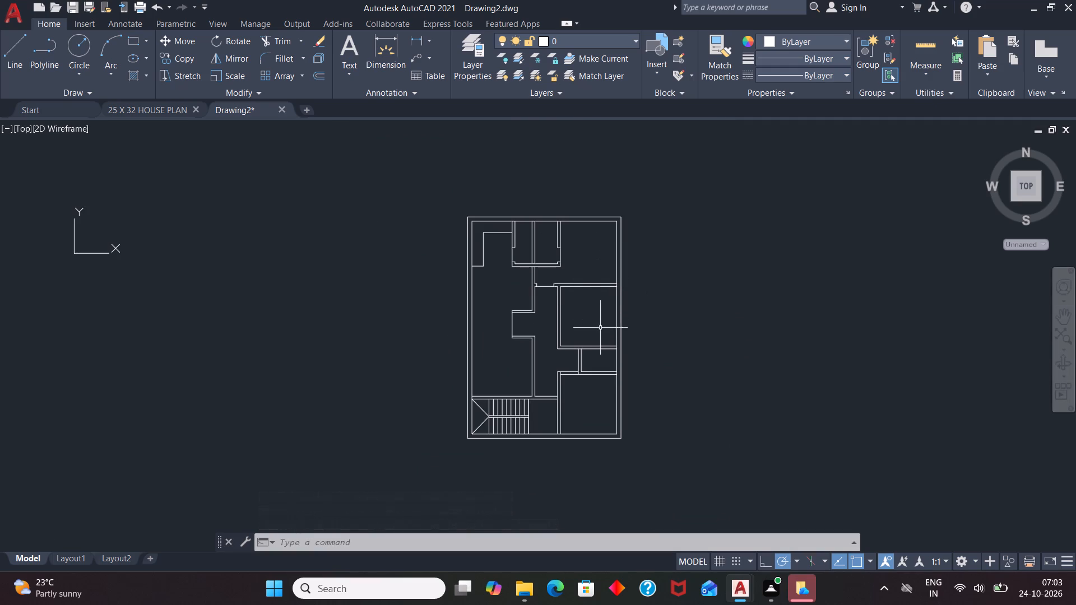
scroll(564, 342, "up", 2)
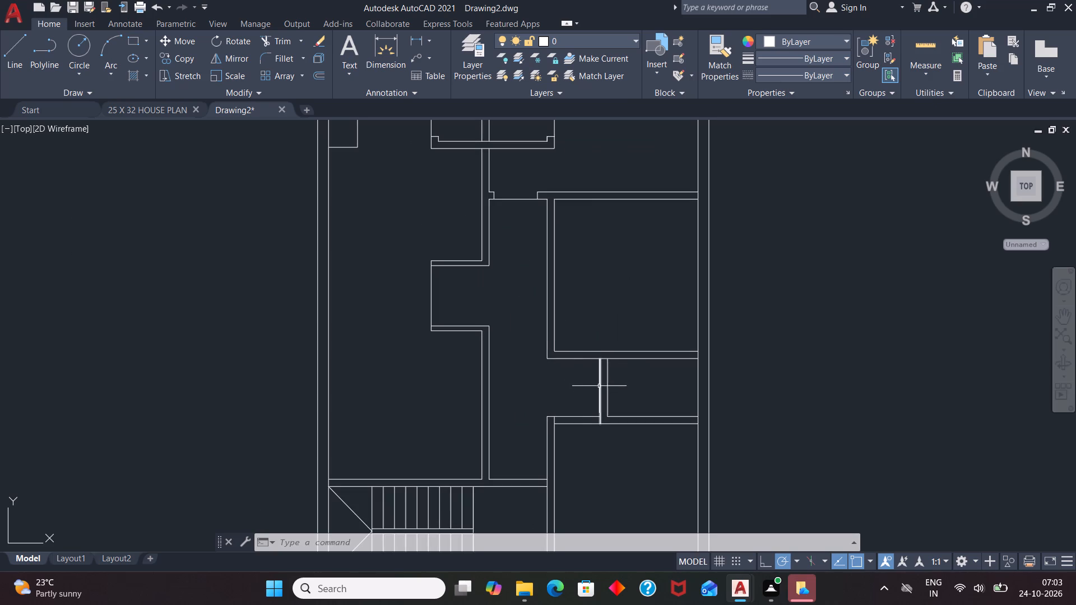
key("l")
key("Return")
type("TK")
key("Return")
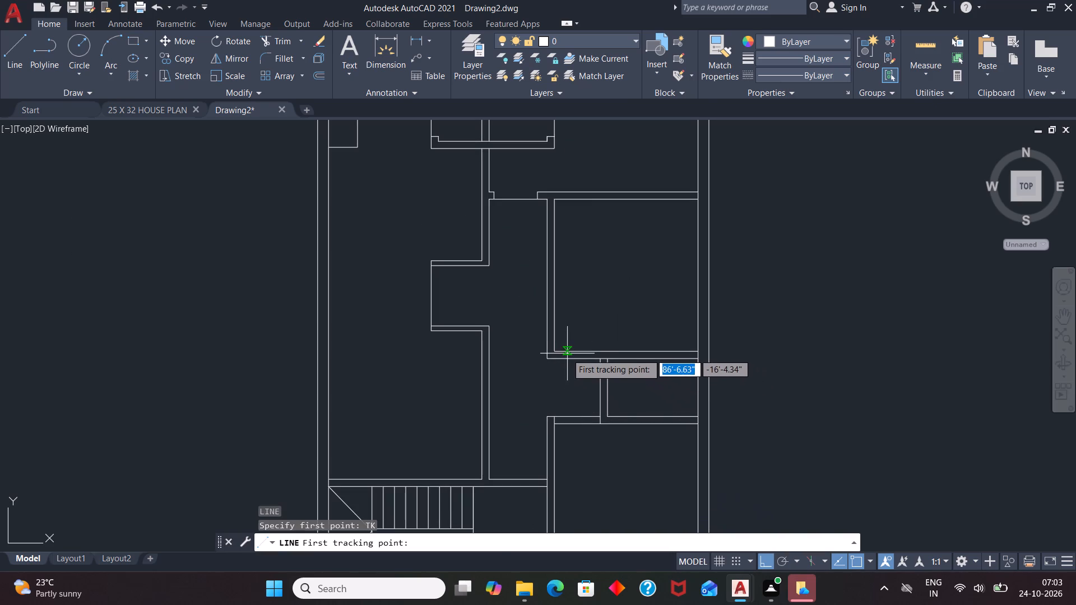
left_click(556, 352)
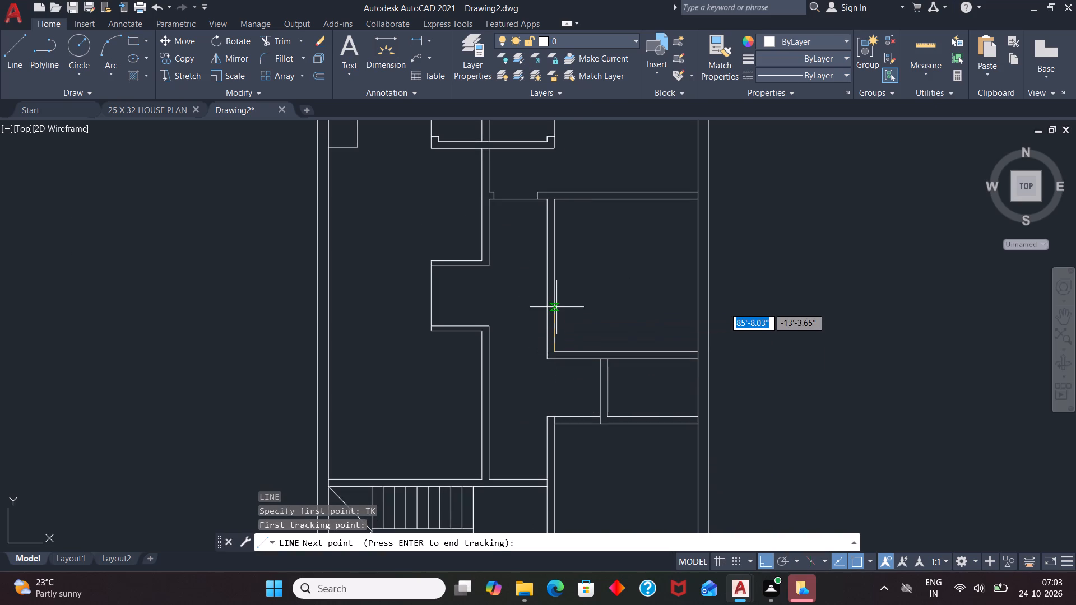
key("4")
key("Return")
key("Return")
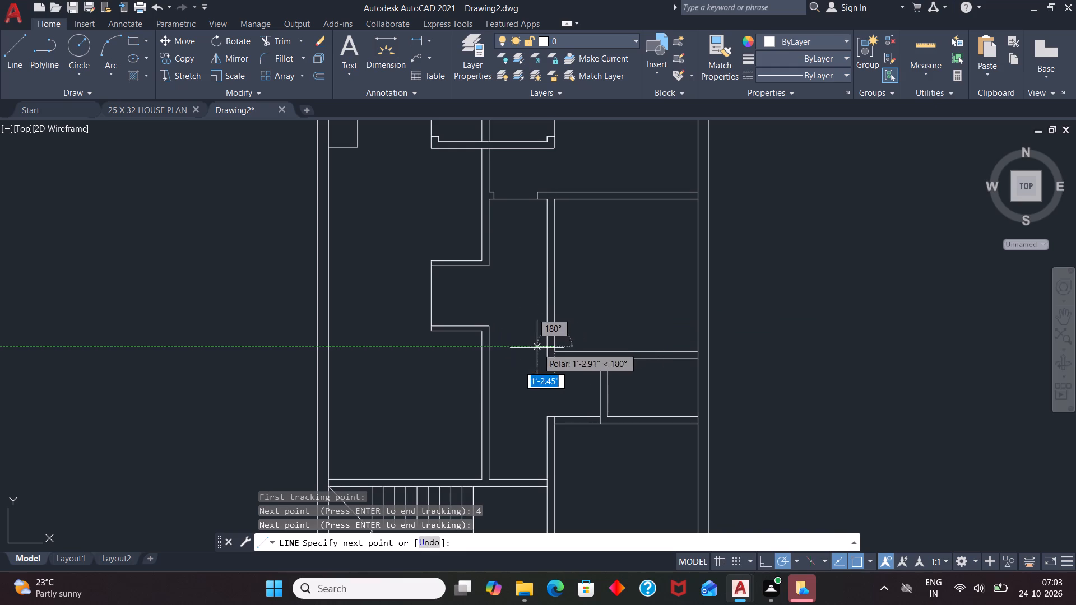
scroll(551, 348, "up", 4)
left_click(530, 347)
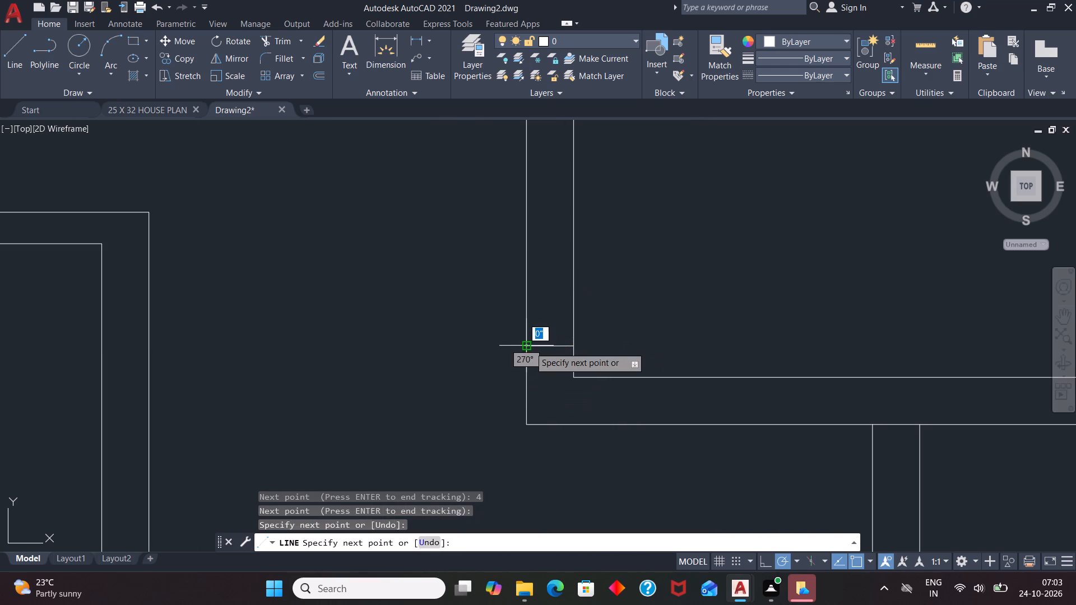
key("Escape")
Offset the right middle room's jamb line 3' upward to mark its door opening.
key("o")
key("Return")
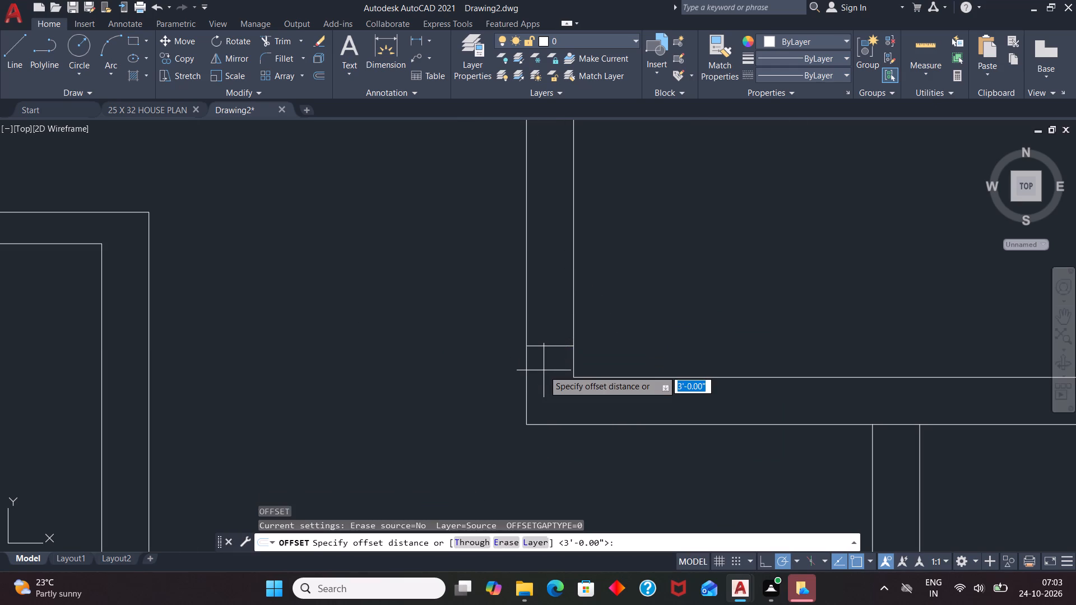
type("3'")
key("Return")
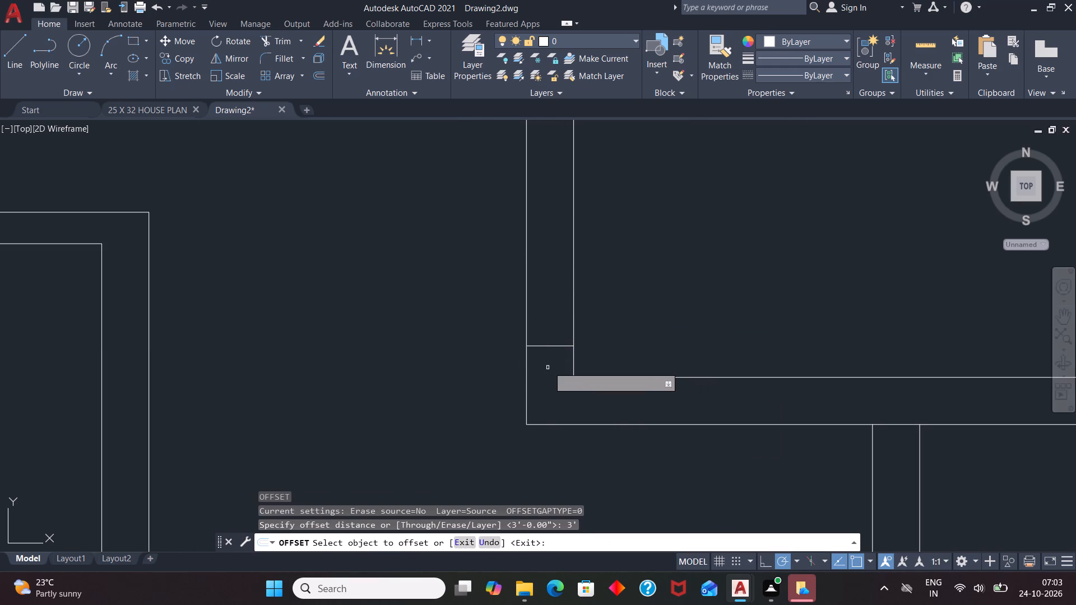
left_click(555, 345)
left_click(555, 279)
scroll(628, 345, "down", 2)
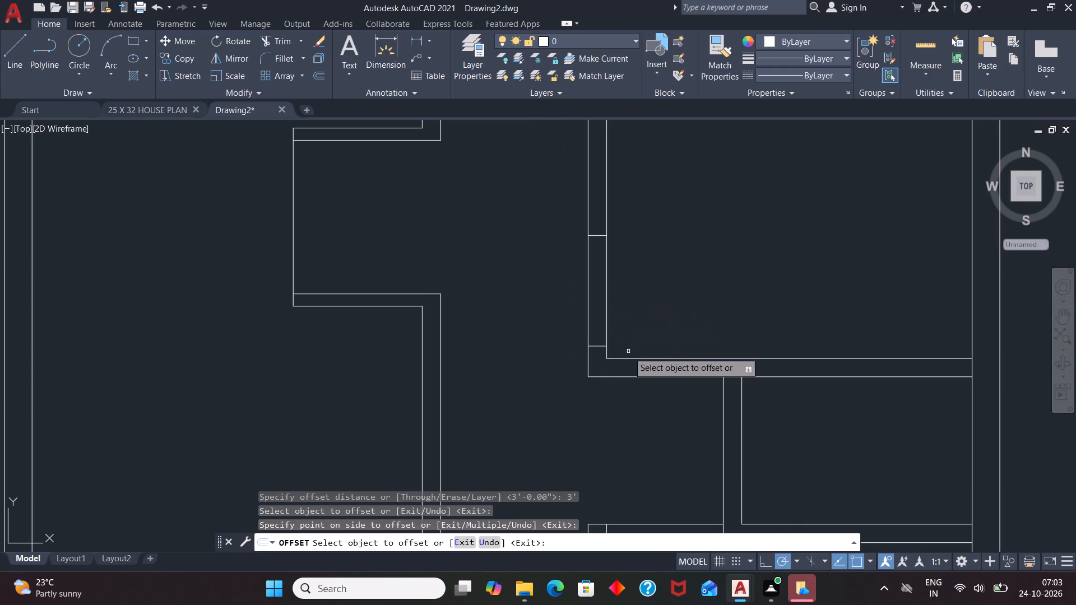
key("Escape")
Trim the inner line of the right middle room's left wall between its two jamb lines.
type("TR")
key("Return")
key("Return")
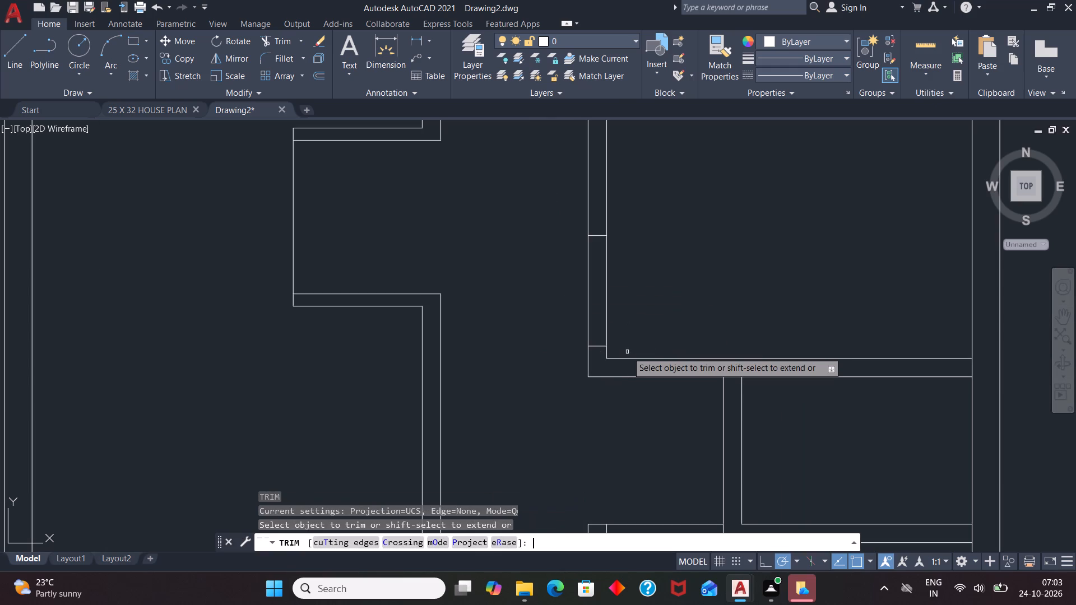
left_click(607, 283)
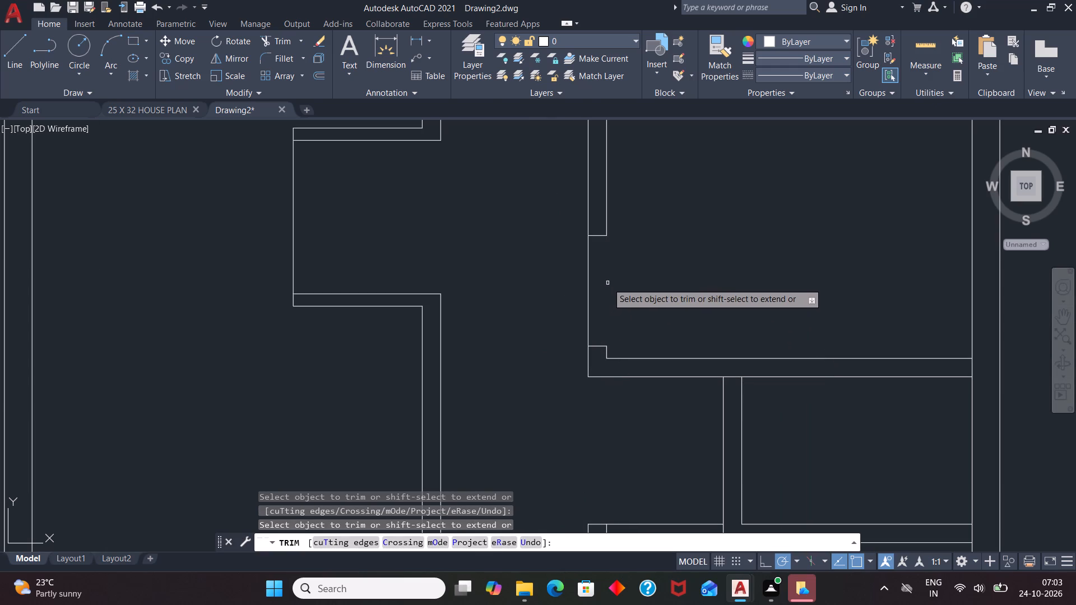
key("Escape")
Draw a short jamb line across the left partition of the small room below the right middle room, 4" below its top inner corner.
scroll(569, 278, "down", 3)
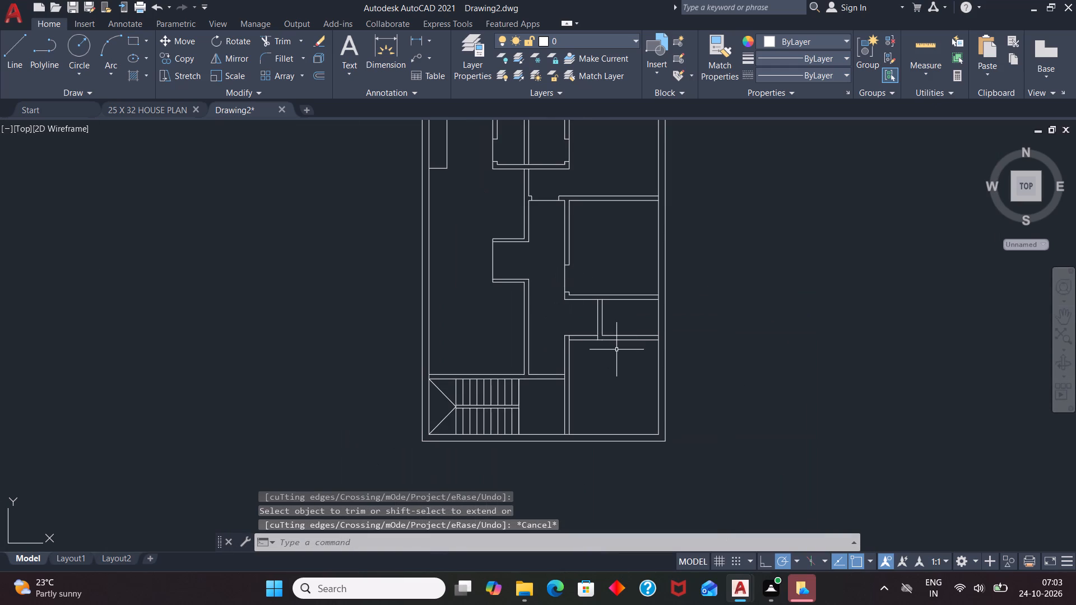
scroll(603, 315, "up", 2)
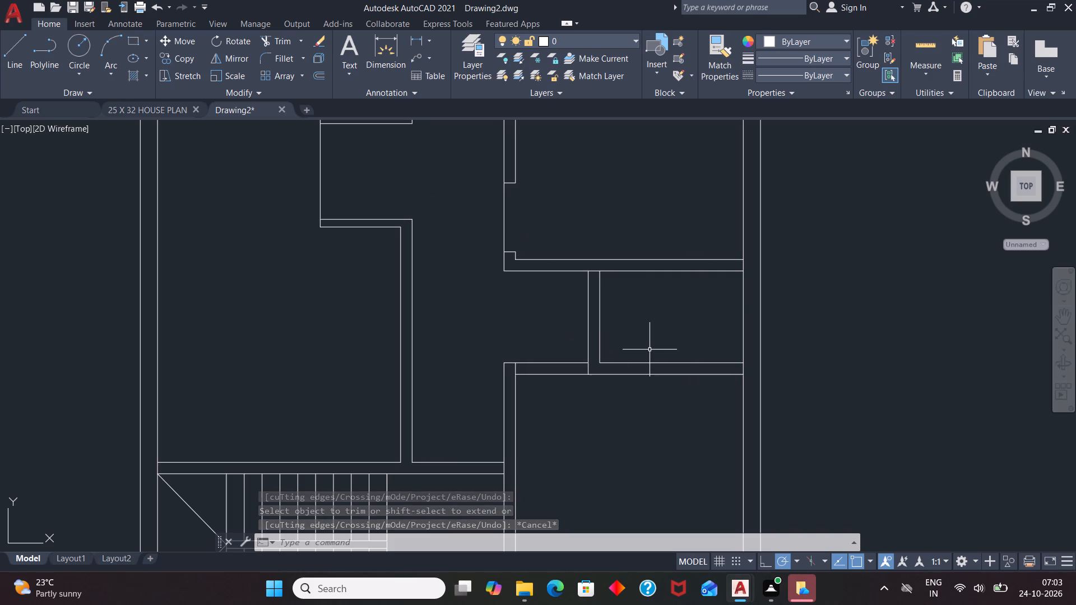
key("l")
key("Return")
type("TK")
key("Return")
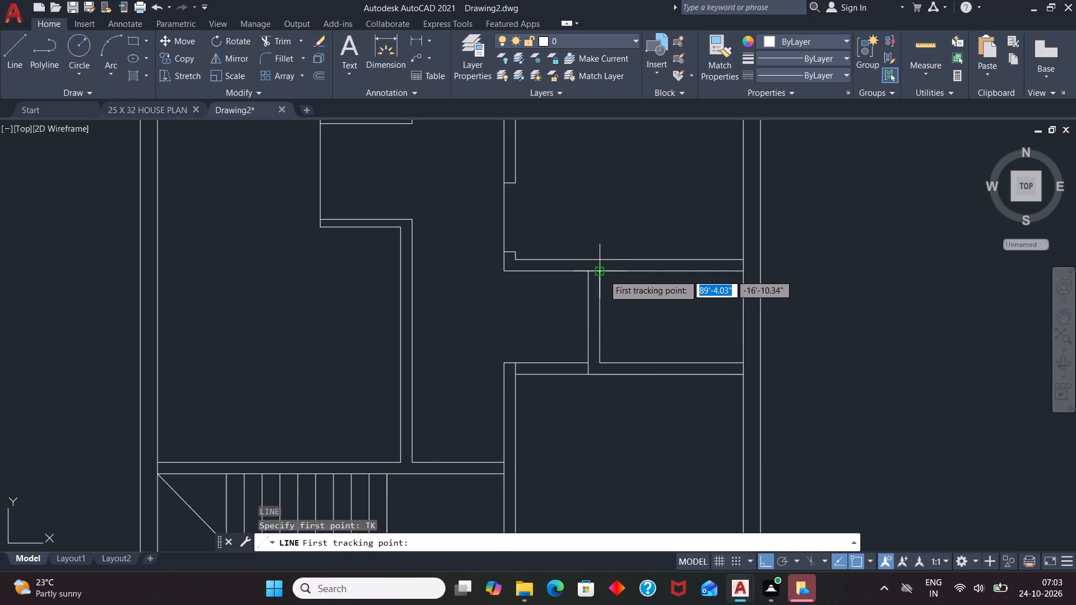
left_click_drag(604, 274, 606, 281)
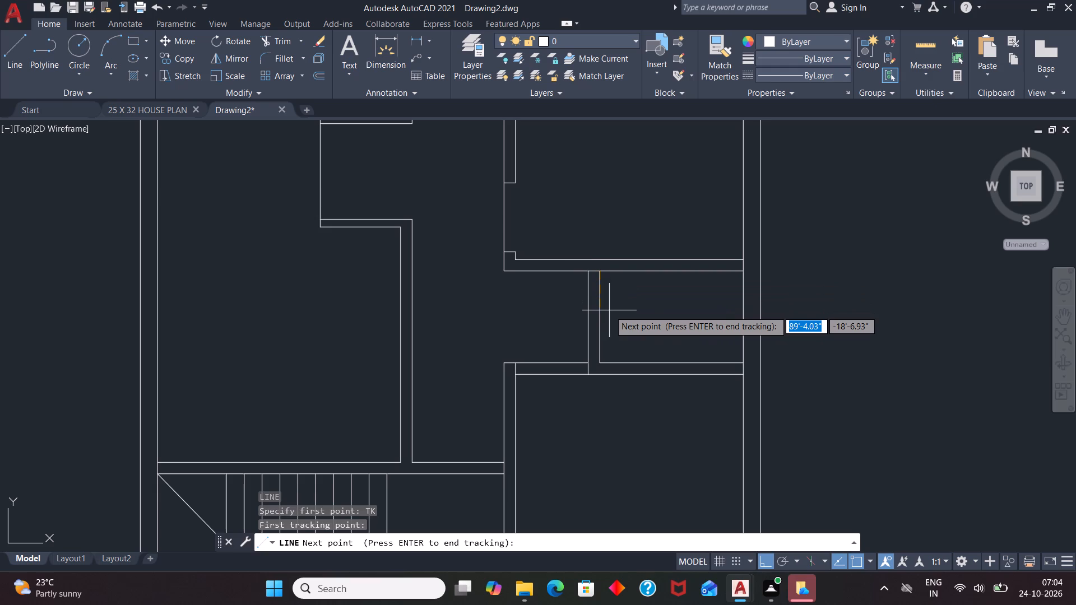
key("4")
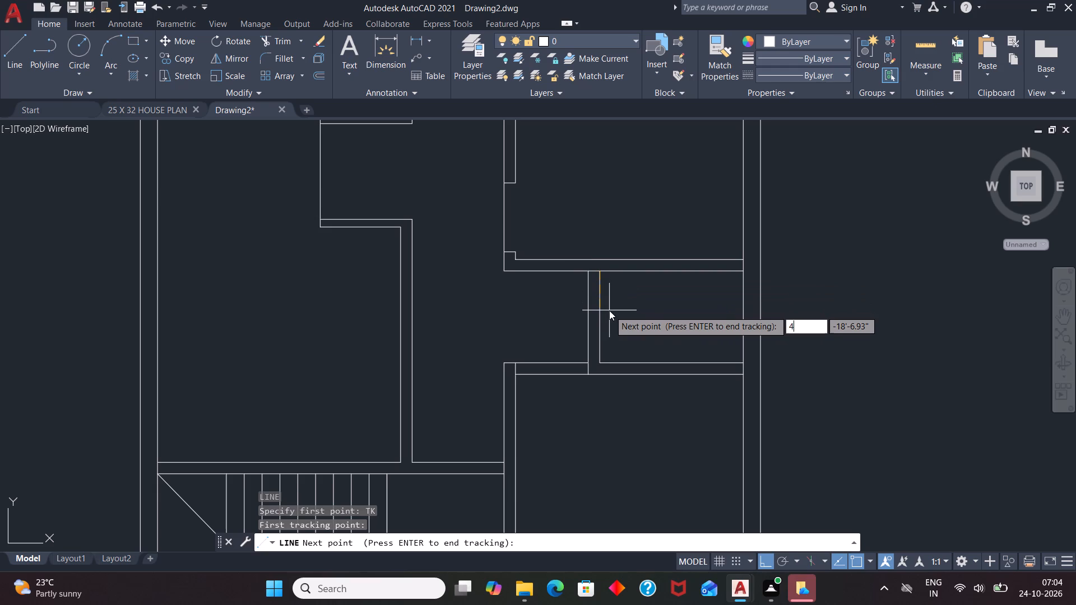
key("Return")
key("Return")
scroll(593, 295, "up", 4)
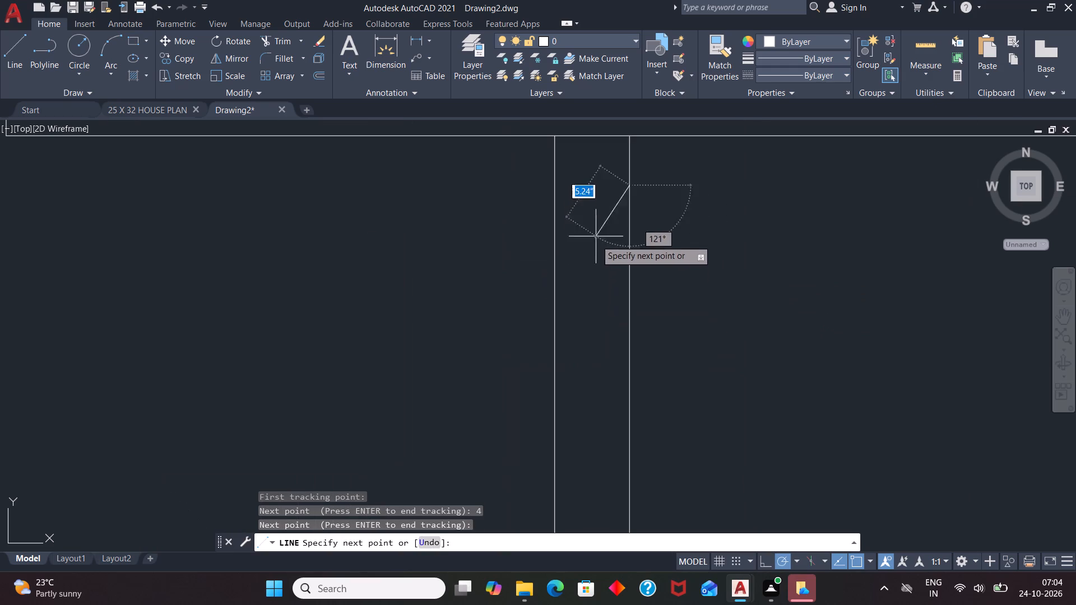
left_click(554, 182)
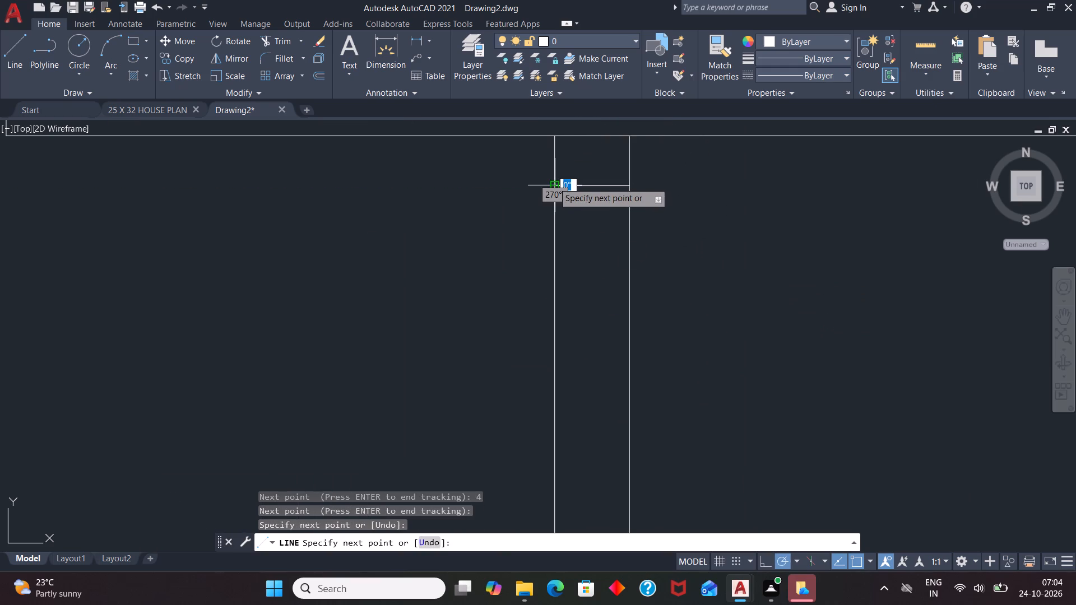
key("Escape")
Offset the small room's jamb line 2'6" downward to mark its door opening.
key("o")
key("Return")
key("3")
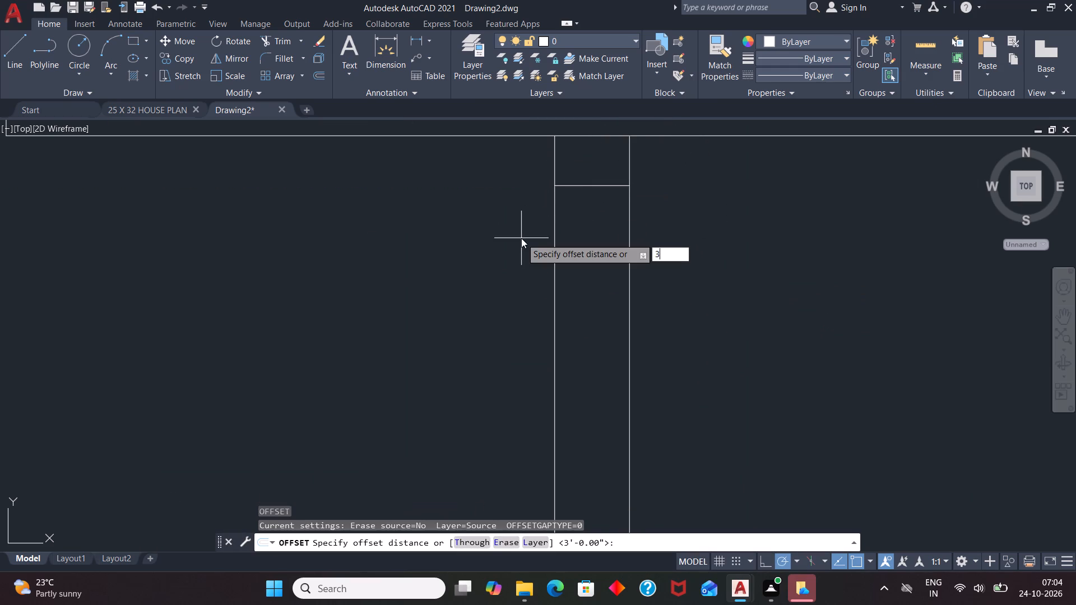
key("BackSpace")
type("2'6\"")
key("Return")
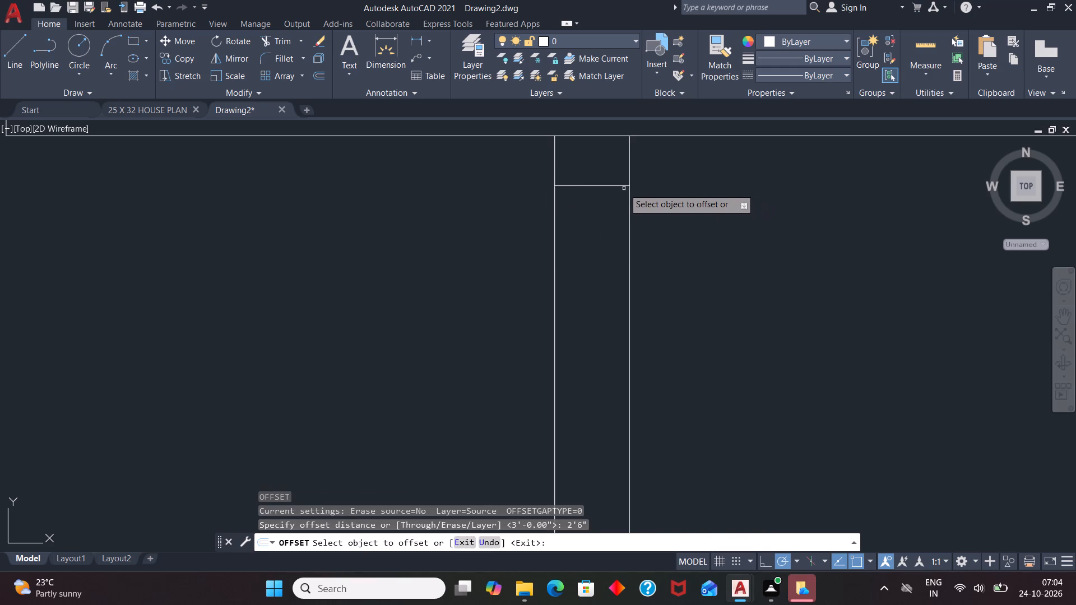
left_click(622, 183)
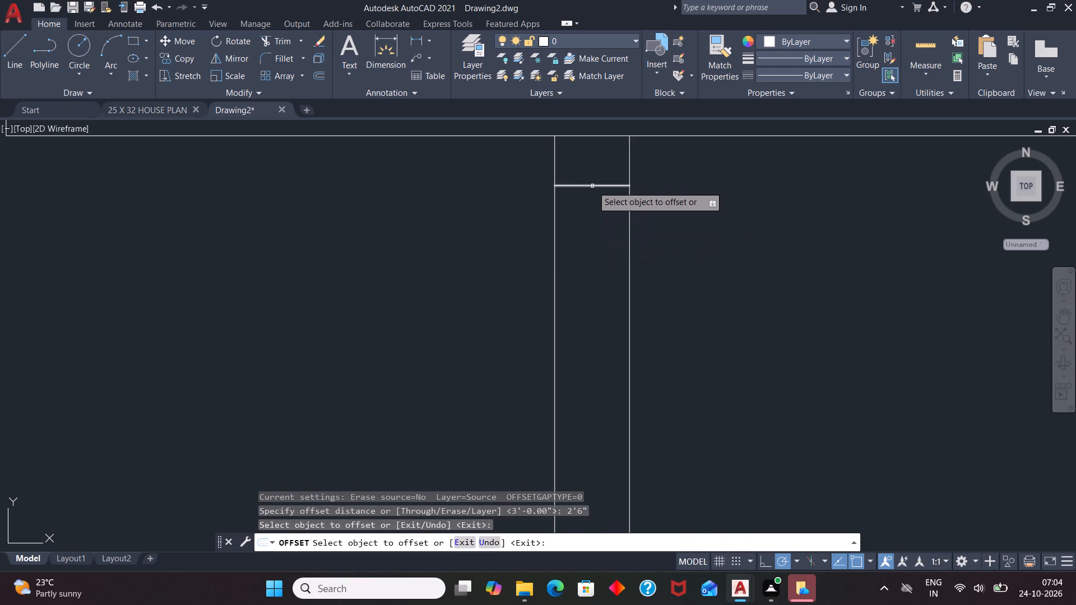
left_click(592, 186)
left_click(589, 227)
key("Escape")
Trim the inner line of the small room's left partition between its two jamb lines.
scroll(618, 196, "down", 3)
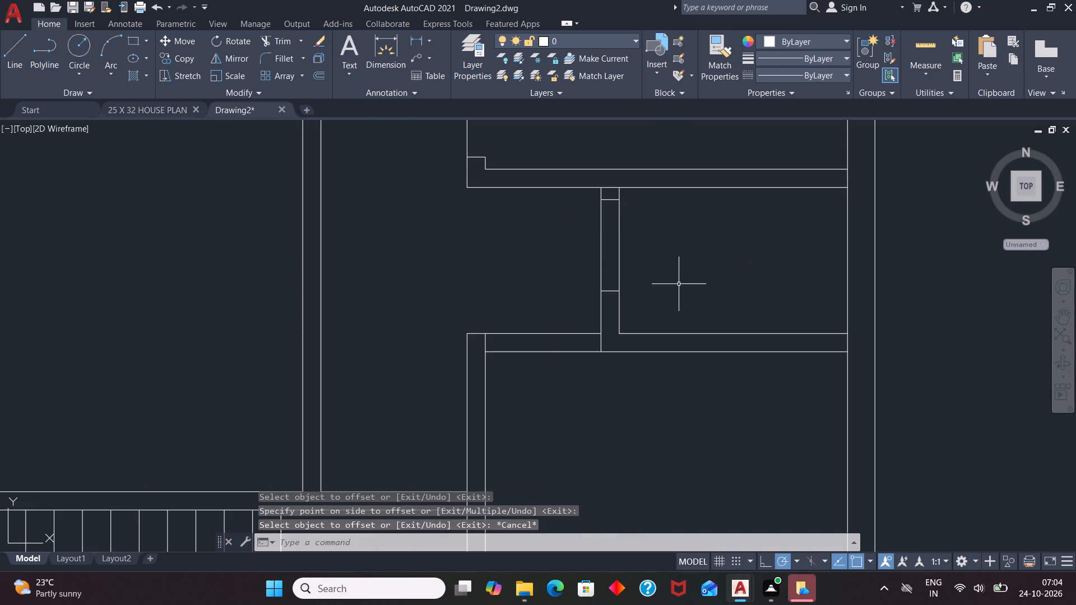
type("TR")
key("Return")
key("Return")
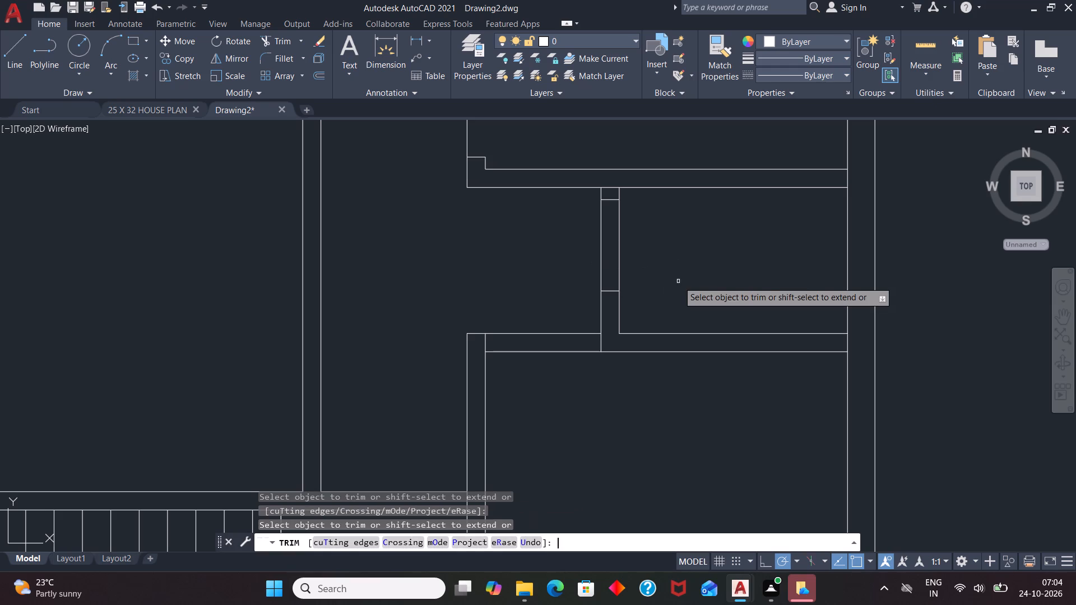
left_click(619, 246)
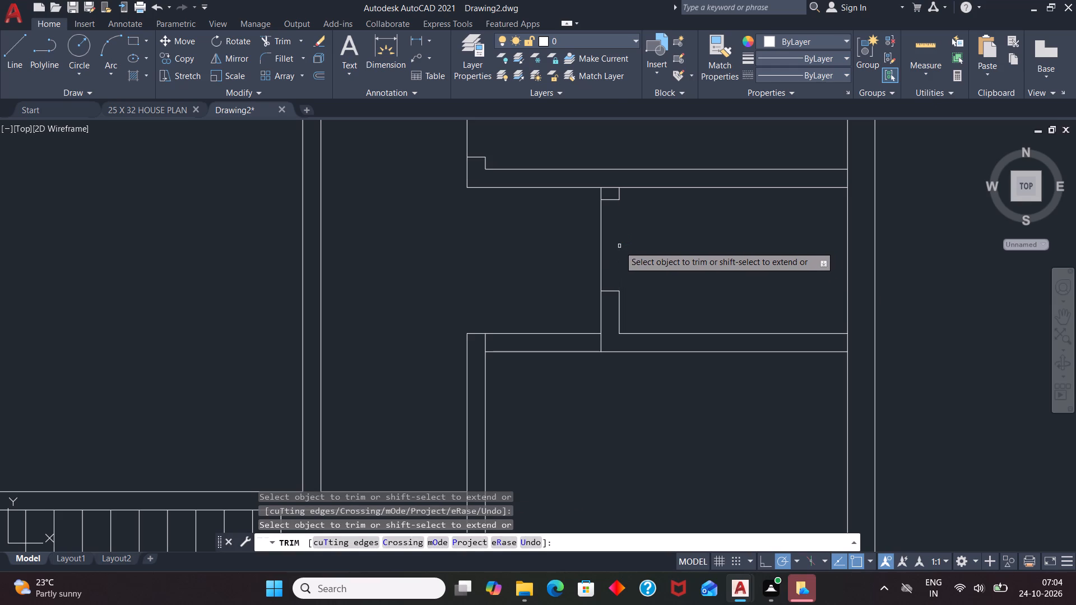
Trim the short vertical stub where the small room's left partition crosses the bottom right room's top wall.
scroll(649, 220, "down", 1)
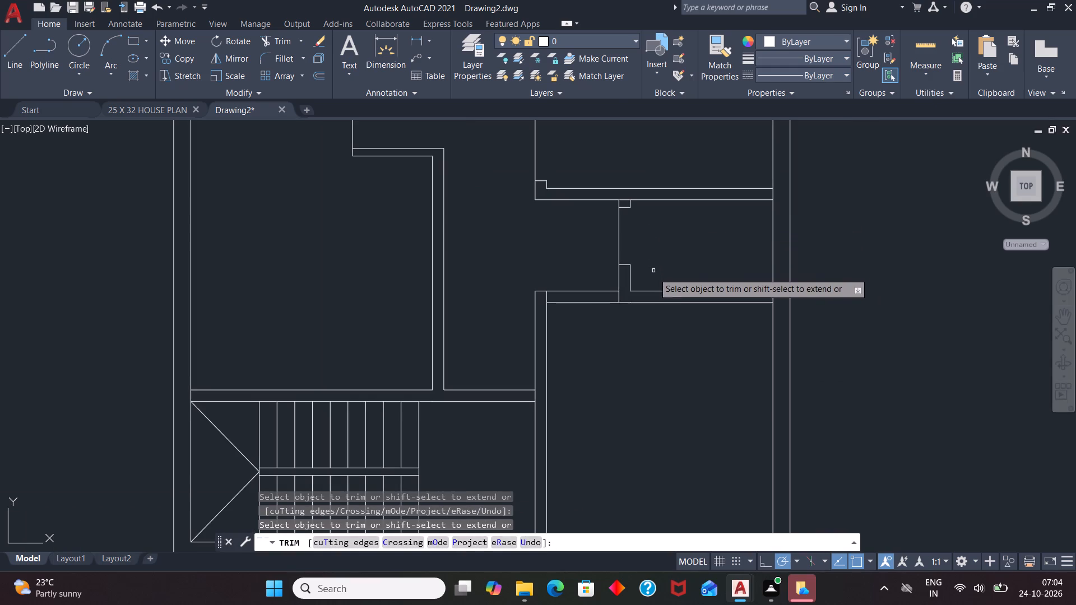
scroll(623, 299, "up", 3)
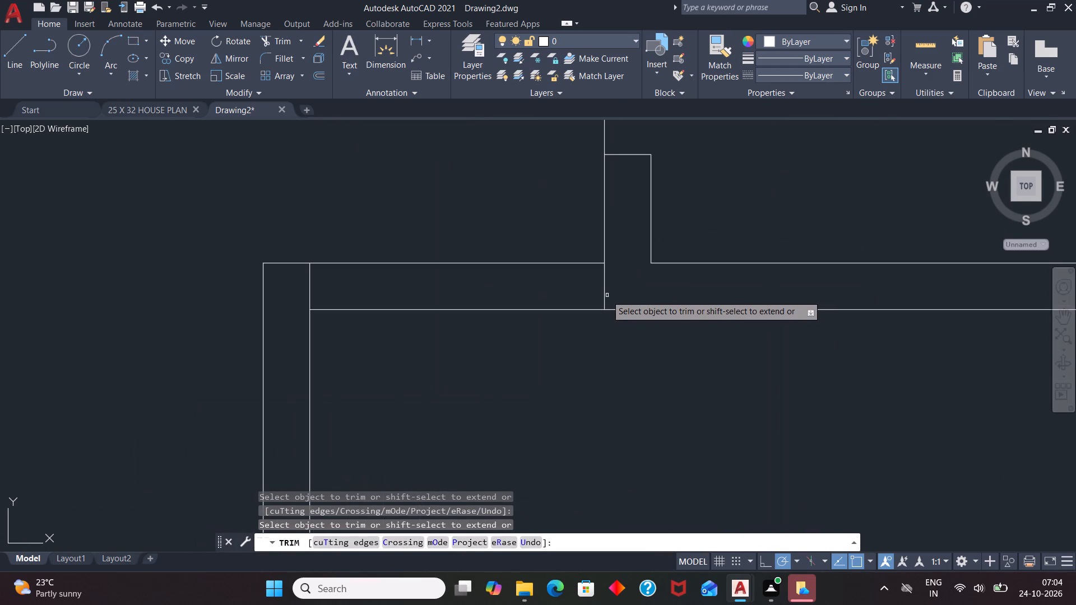
left_click(606, 295)
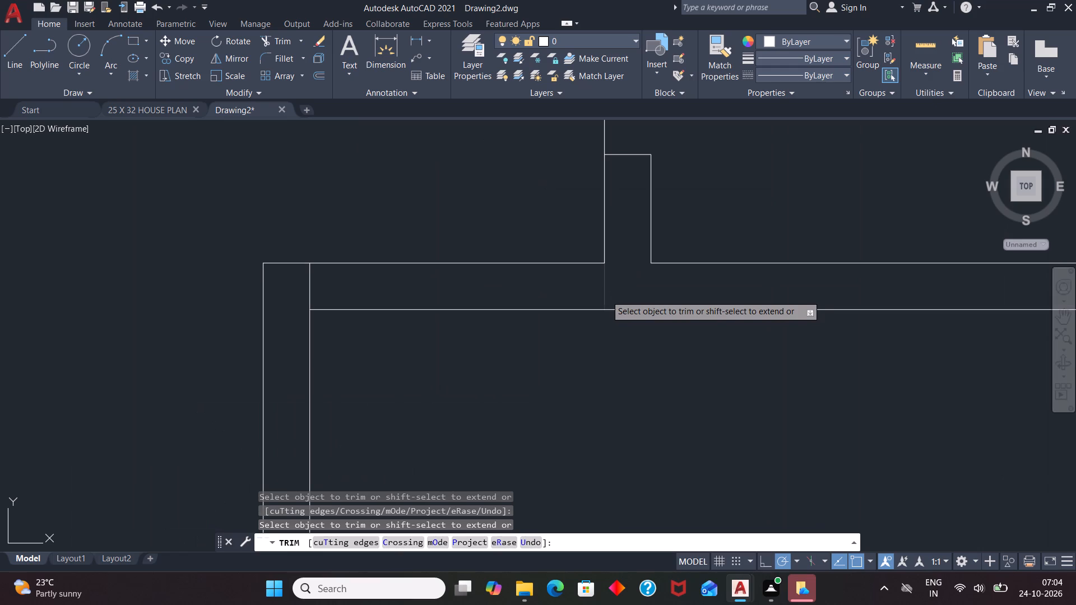
key("Escape")
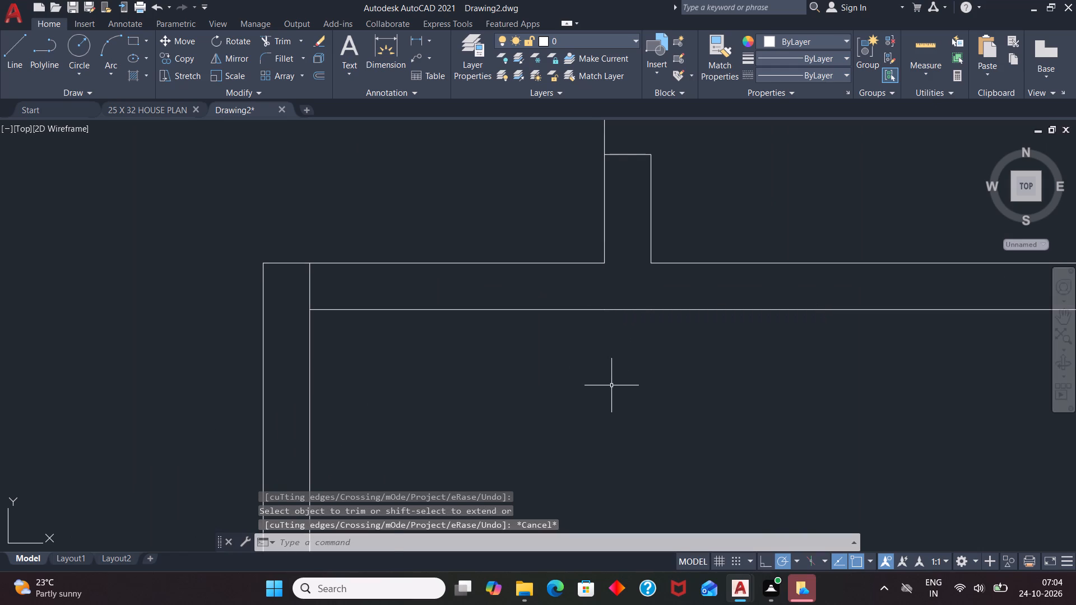
Draw a short jamb line across the bottom right room's top wall, 4" left of the small room's partition corner.
scroll(611, 385, "down", 1)
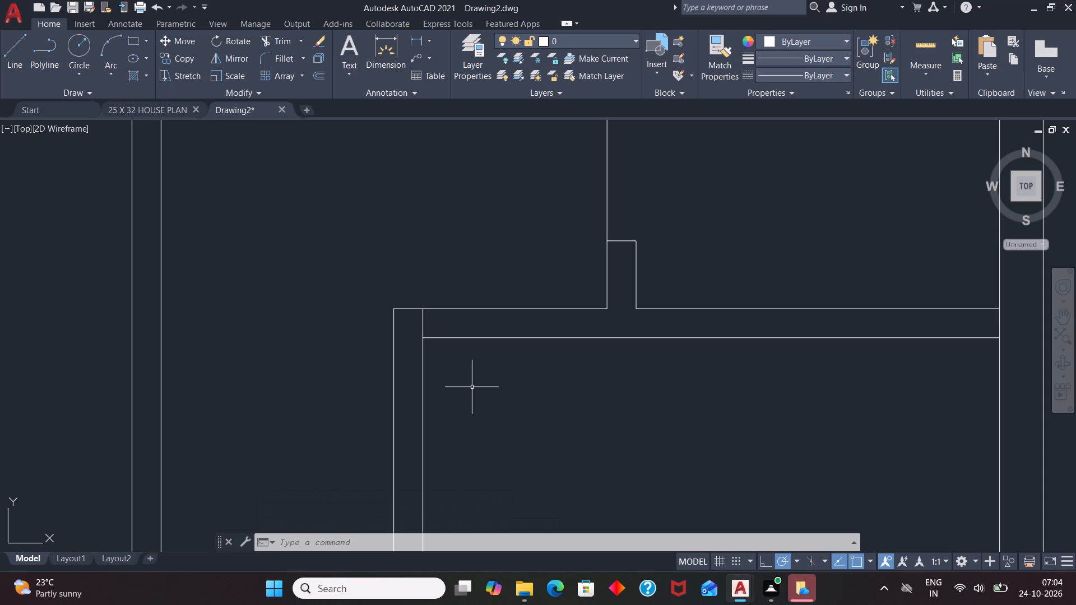
key("l")
key("Return")
type("TK")
key("Return")
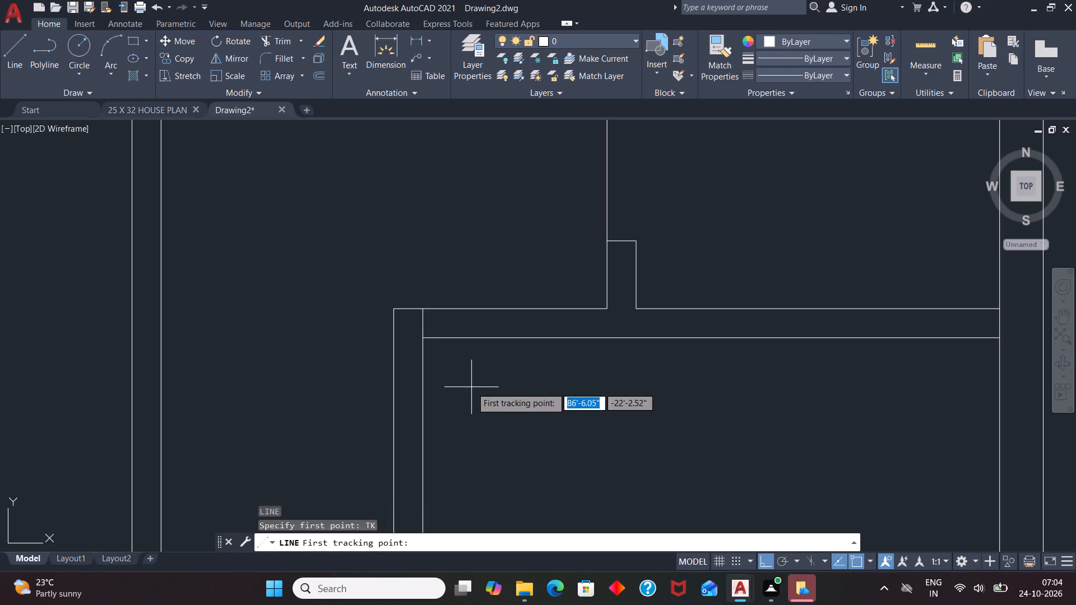
left_click(612, 309)
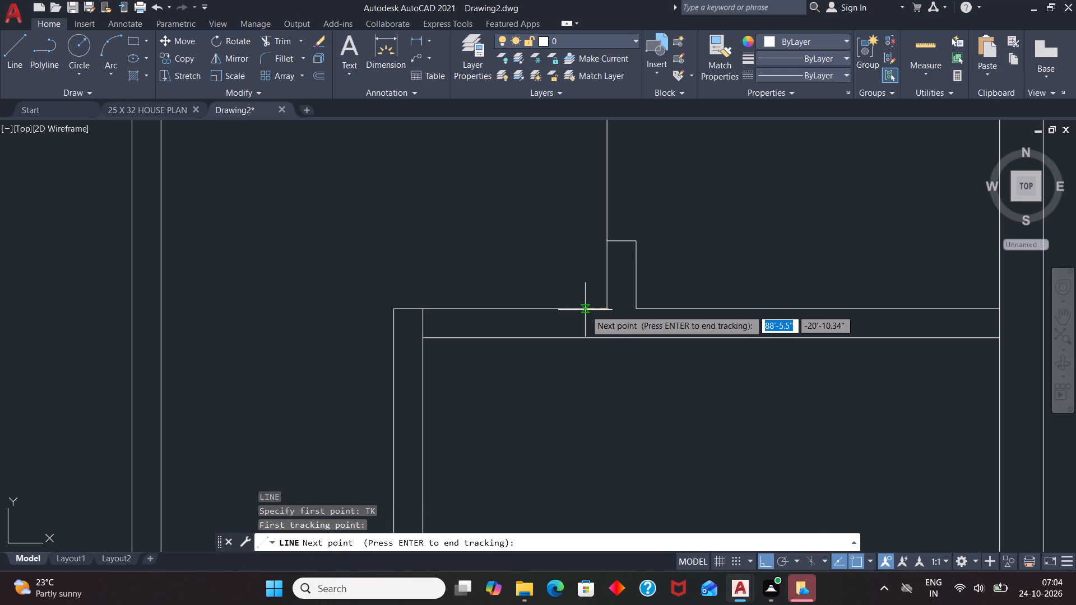
key("4")
key("Return")
key("Return")
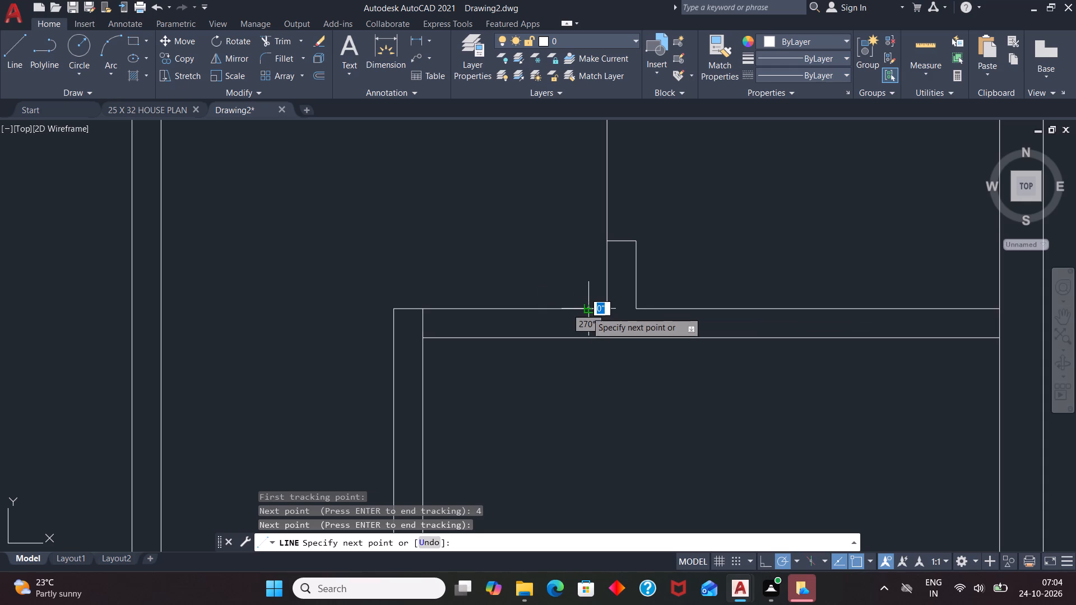
scroll(602, 330, "up", 3)
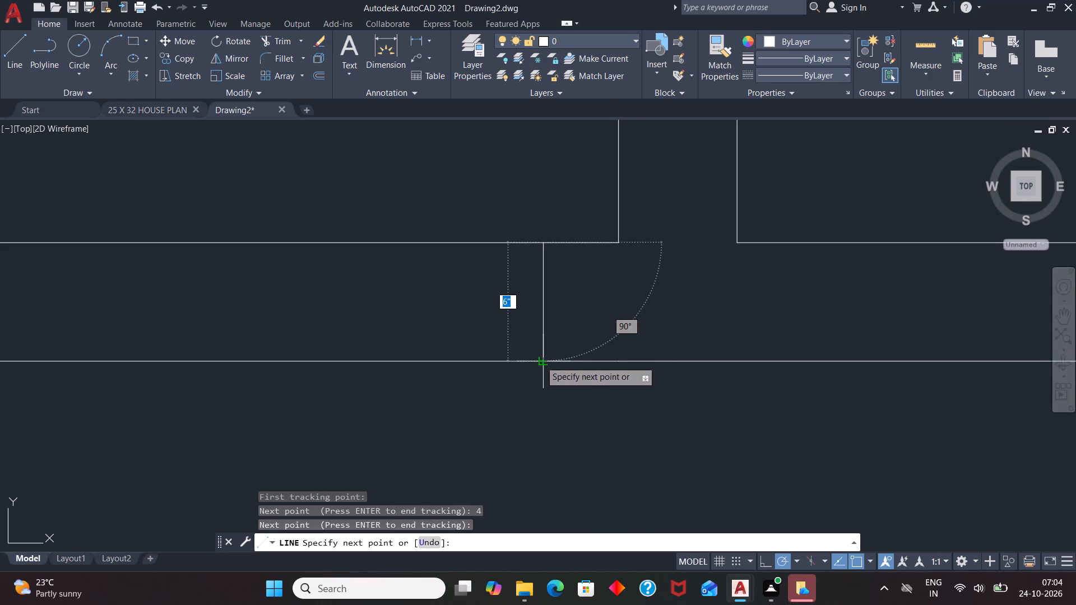
left_click(540, 361)
key("Escape")
scroll(625, 433, "down", 2)
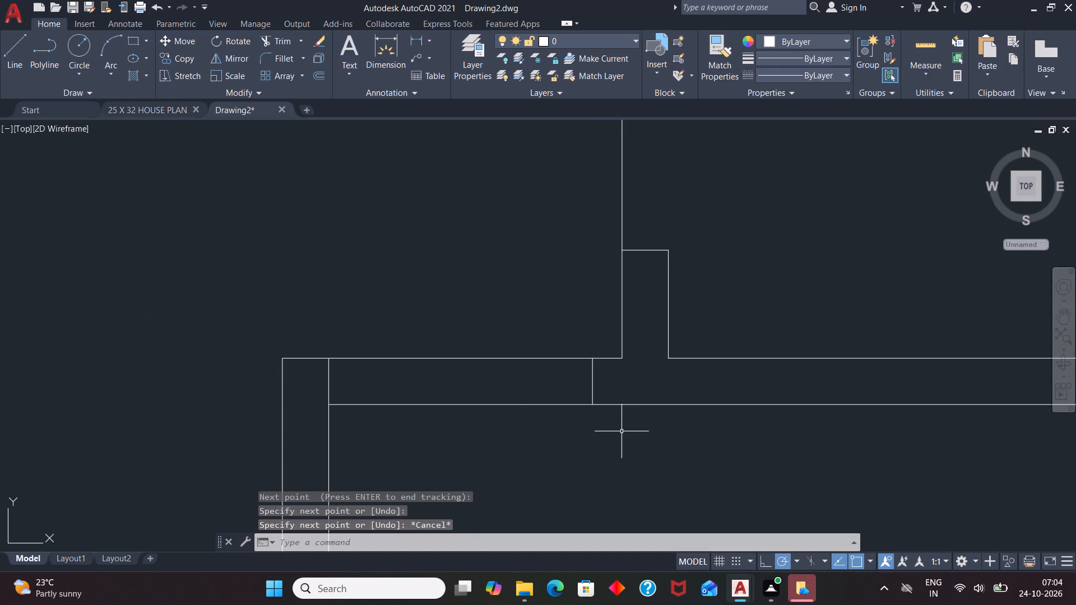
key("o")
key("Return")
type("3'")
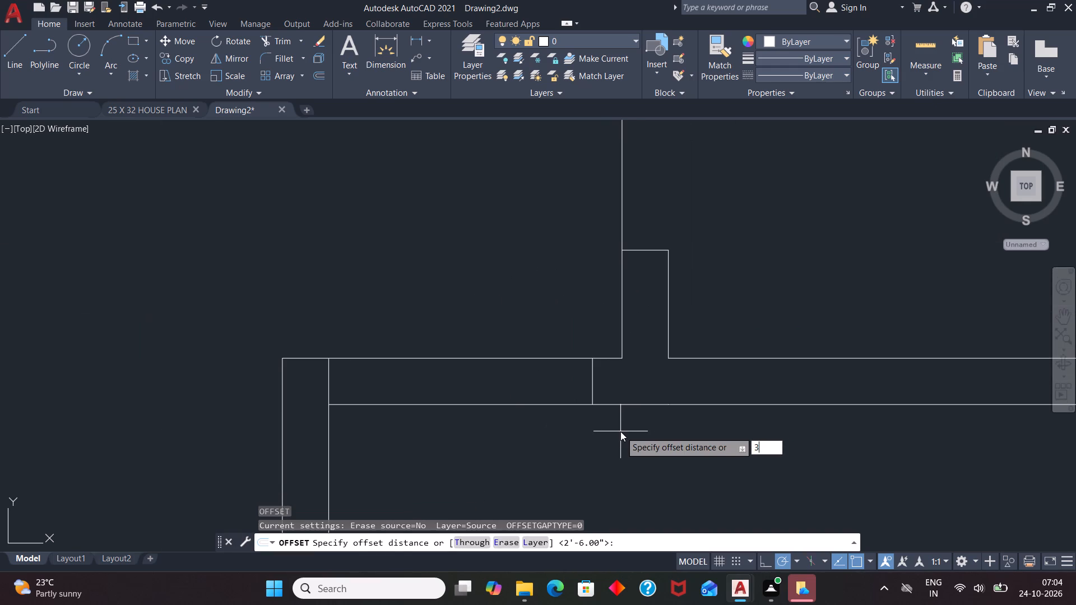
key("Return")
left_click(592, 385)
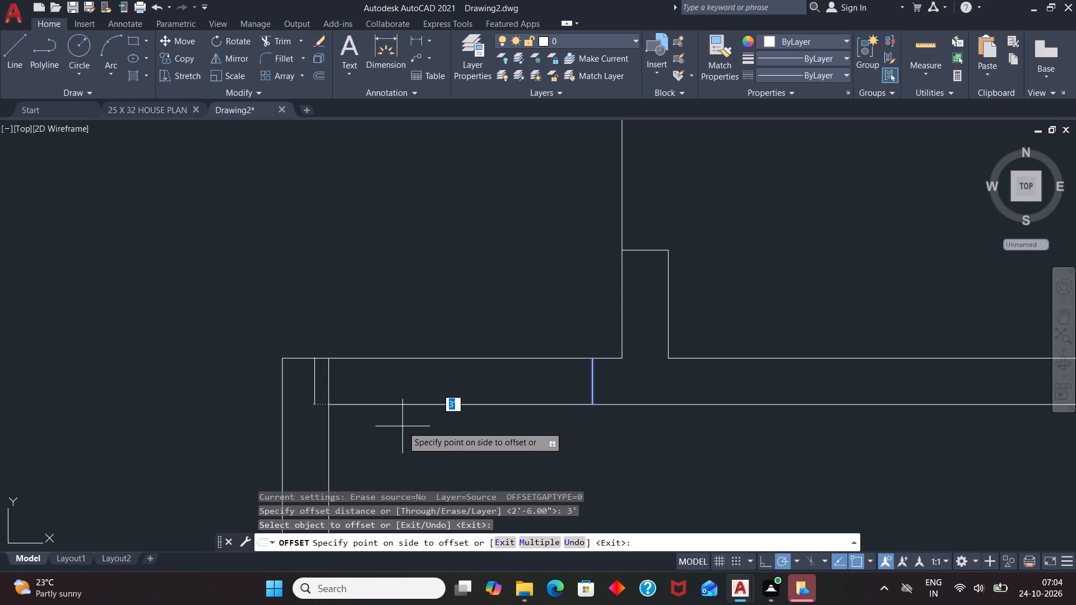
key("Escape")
Trim the inner line of the bottom right room's top wall between its left wall and the jamb line.
scroll(515, 321, "down", 3)
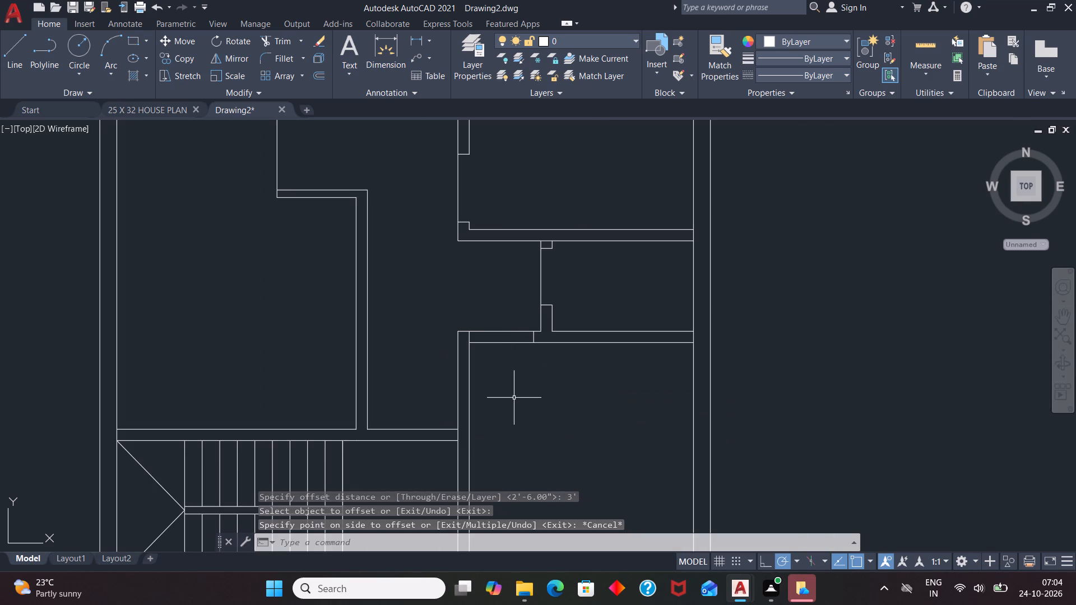
type("TR")
key("Return")
key("Return")
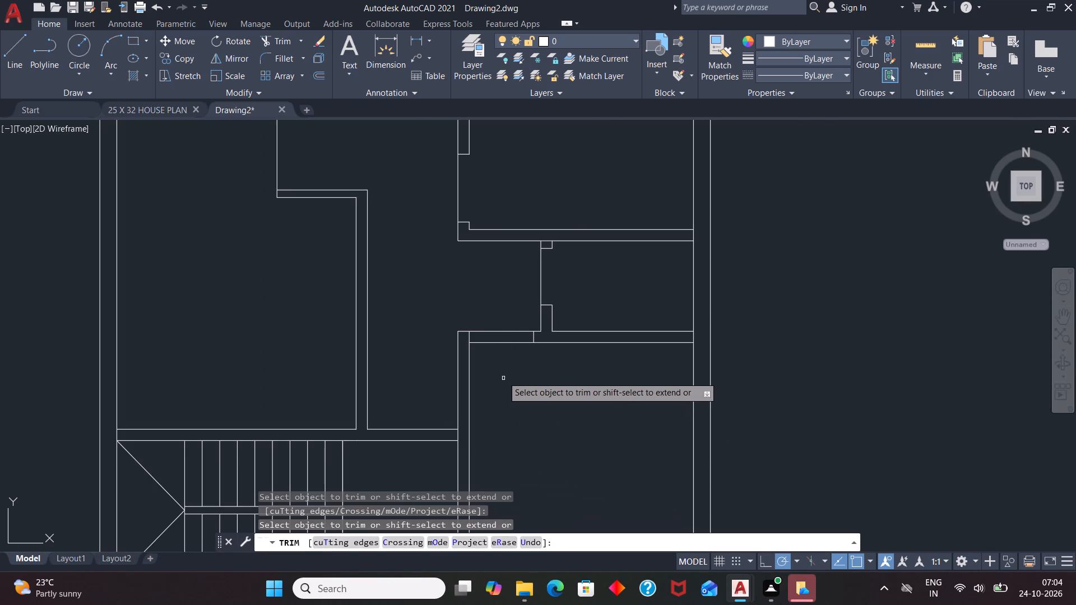
left_click(501, 343)
scroll(592, 251, "down", 2)
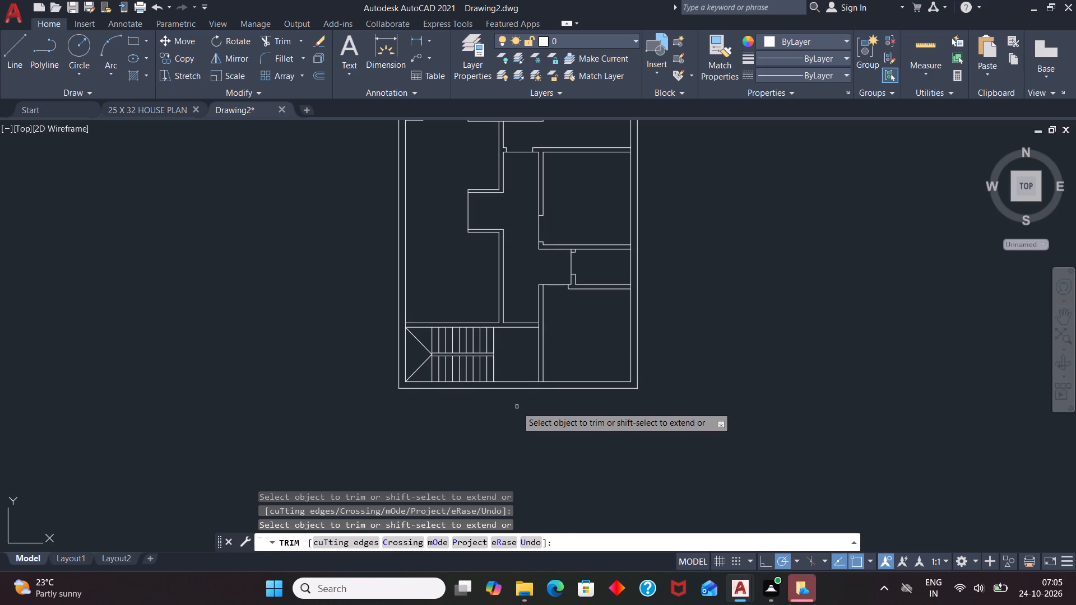
scroll(528, 337, "up", 2)
key("Escape")
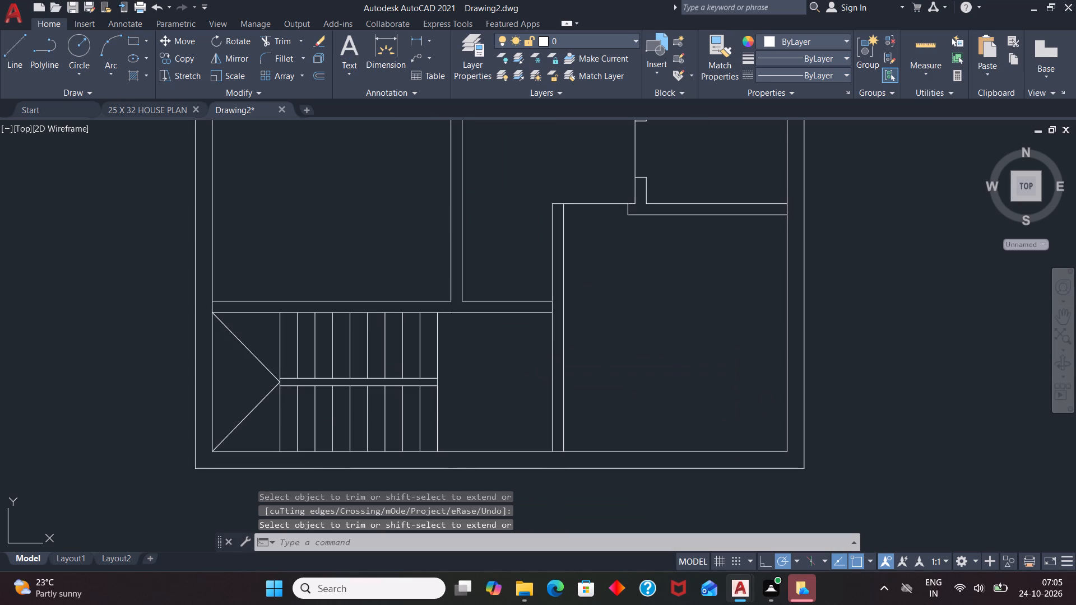
Draw a short jamb line across the wall above the stair lobby, 4" left of the bottom right room's left partition.
scroll(541, 282, "up", 2)
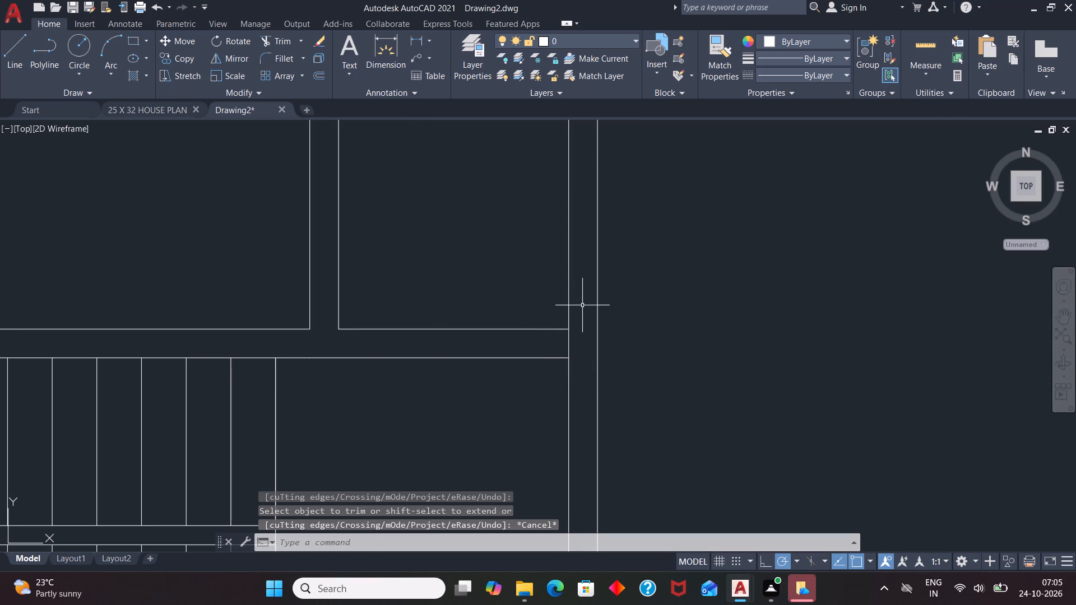
key("l")
key("Return")
type("TK")
key("Return")
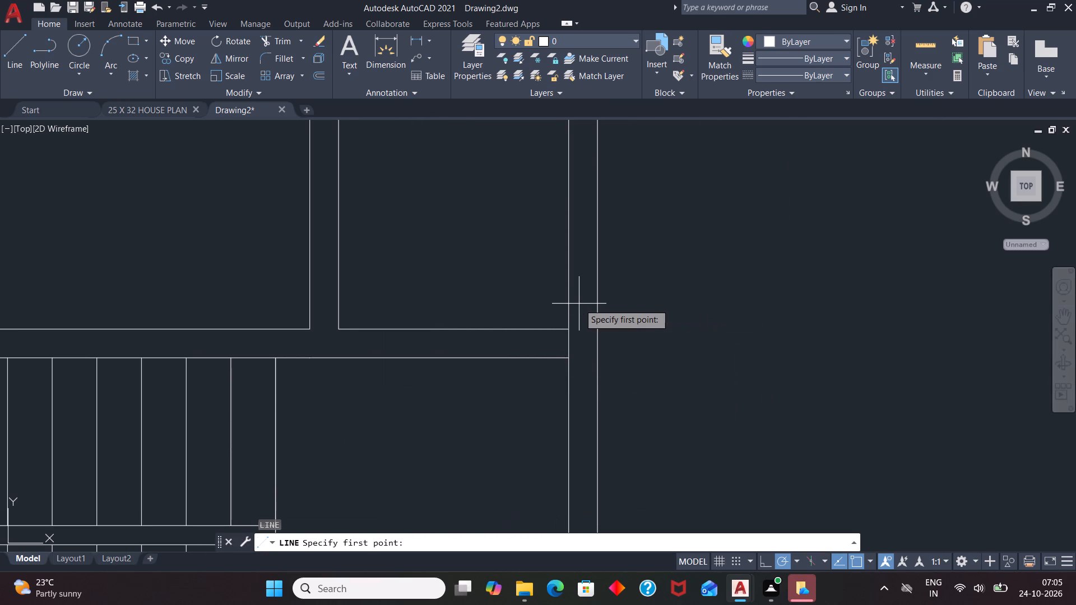
left_click(566, 329)
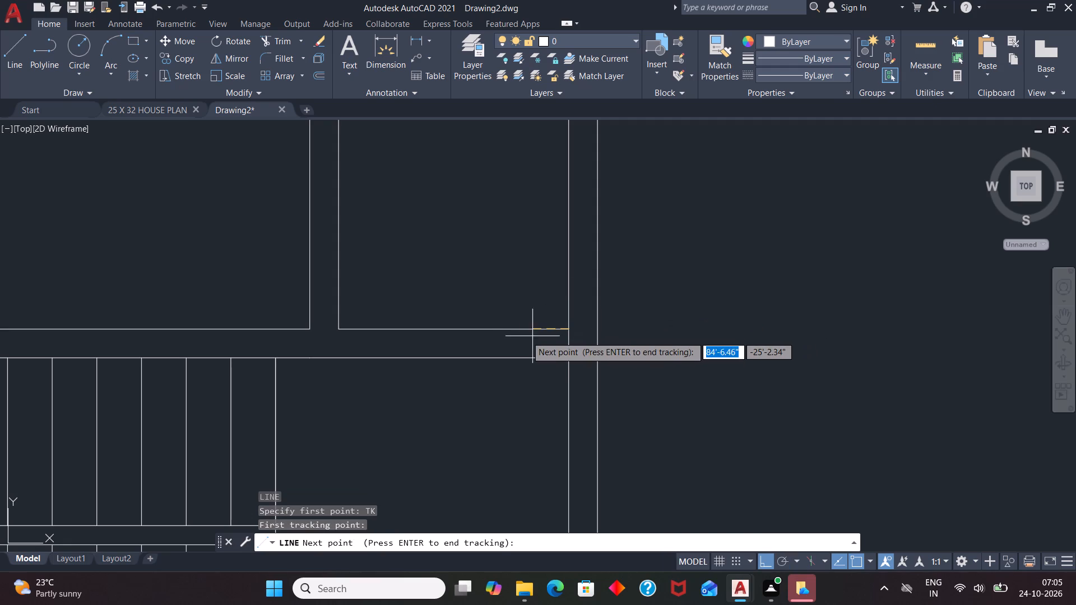
key("4")
key("Return")
key("Return")
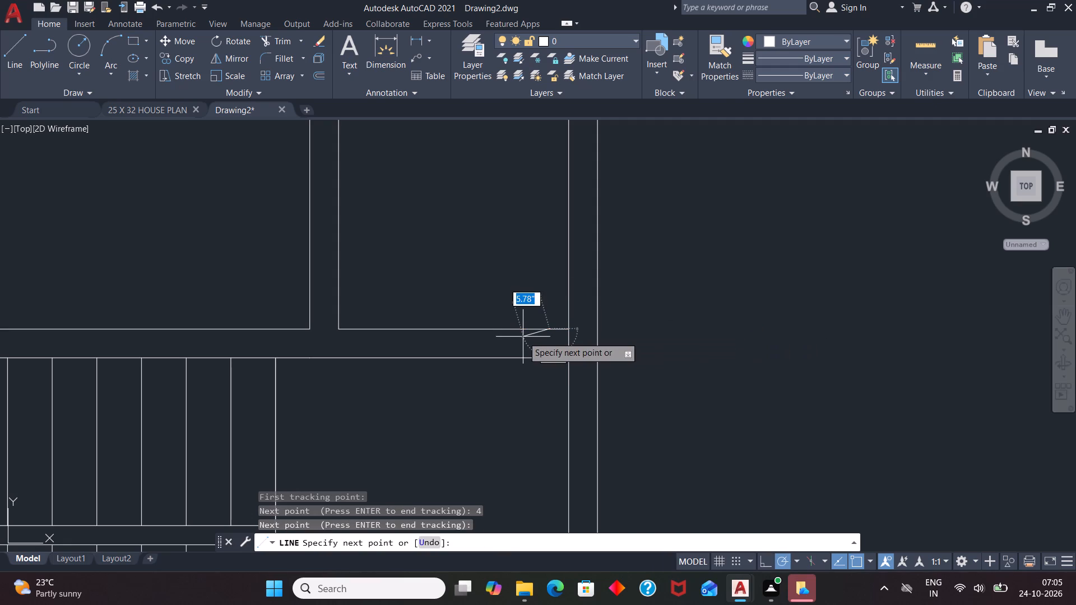
scroll(556, 359, "up", 3)
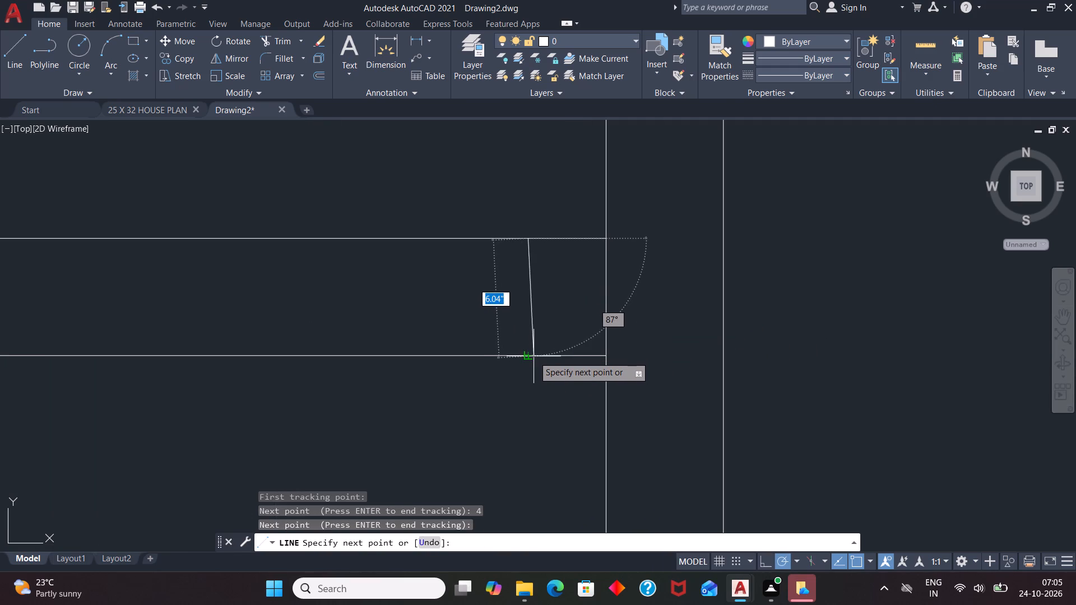
left_click(528, 354)
key("Escape")
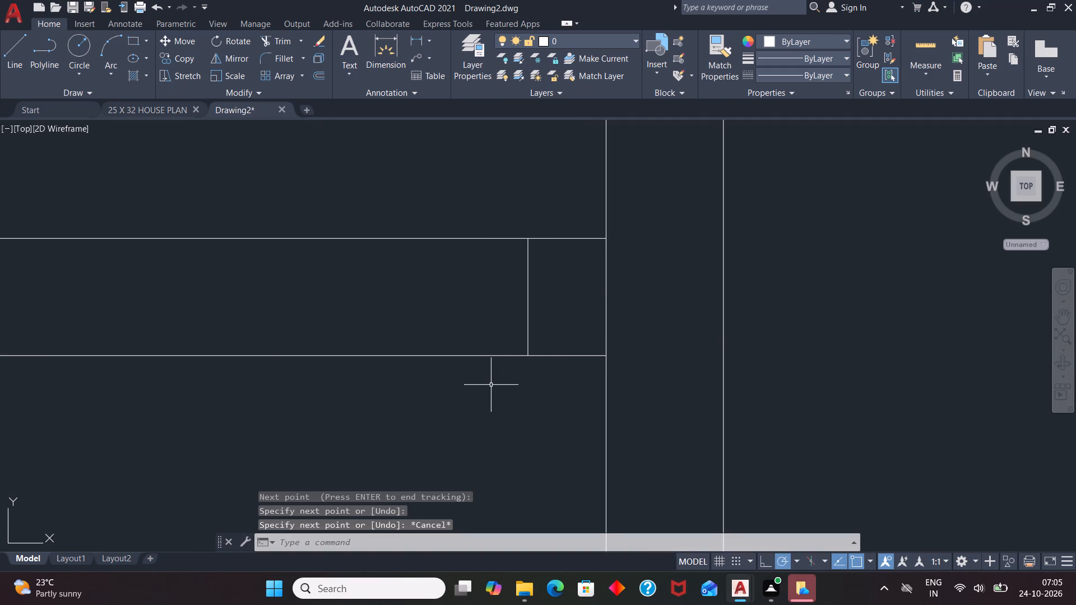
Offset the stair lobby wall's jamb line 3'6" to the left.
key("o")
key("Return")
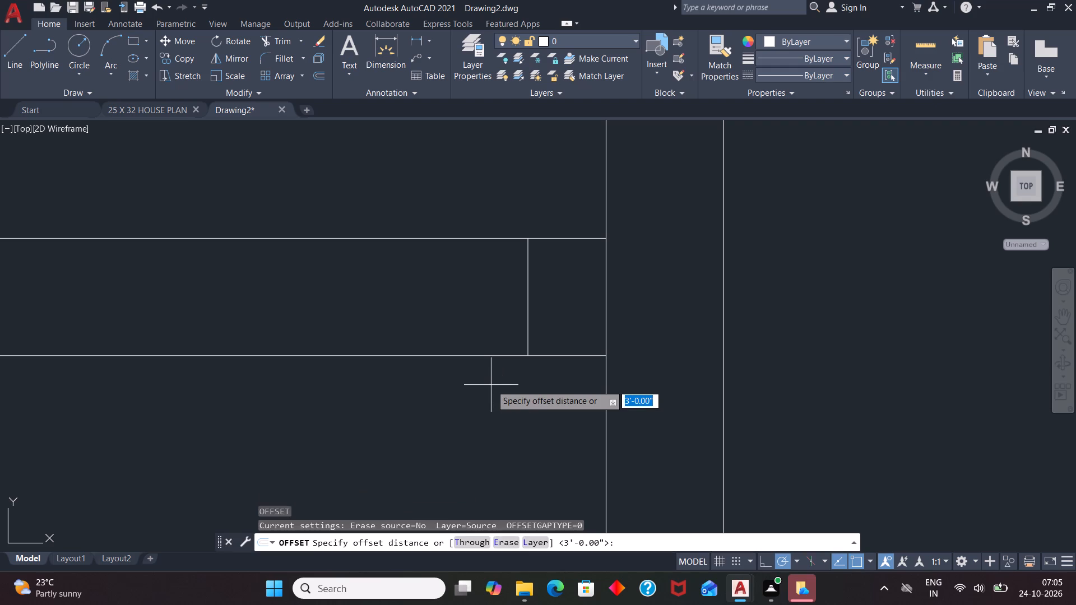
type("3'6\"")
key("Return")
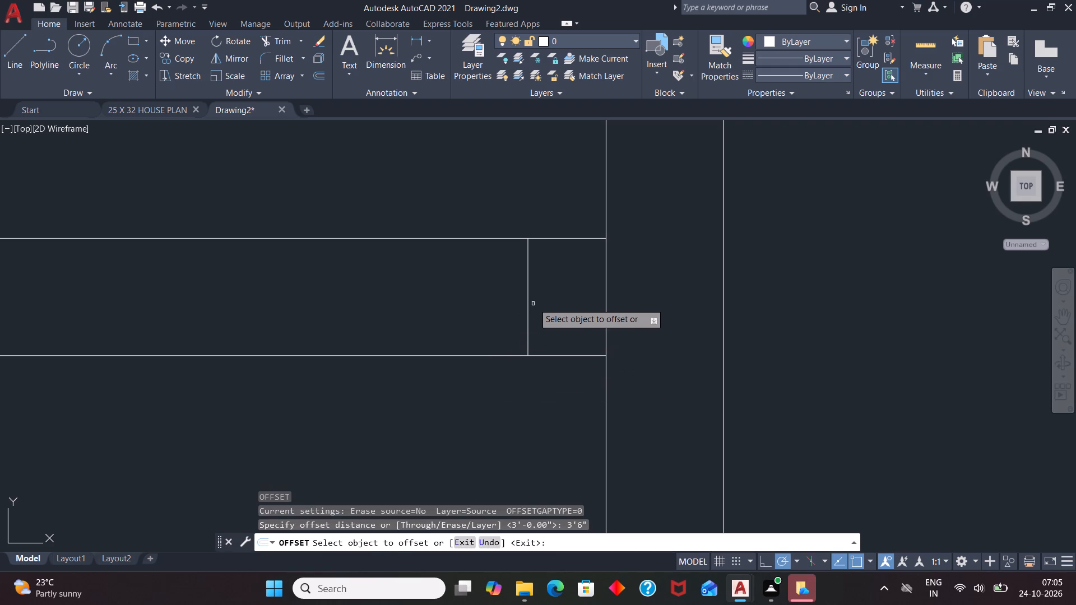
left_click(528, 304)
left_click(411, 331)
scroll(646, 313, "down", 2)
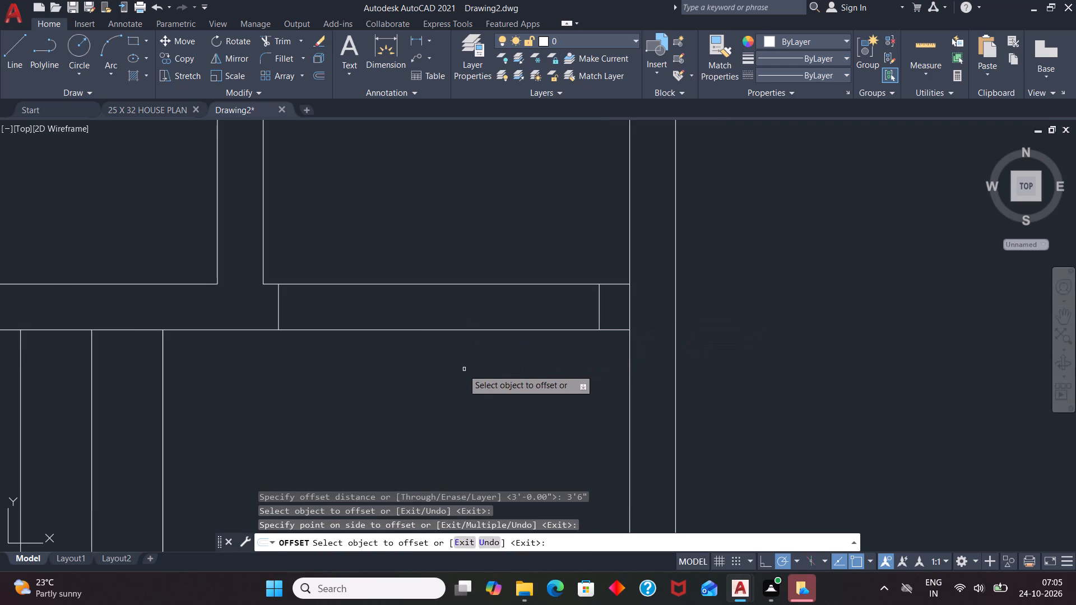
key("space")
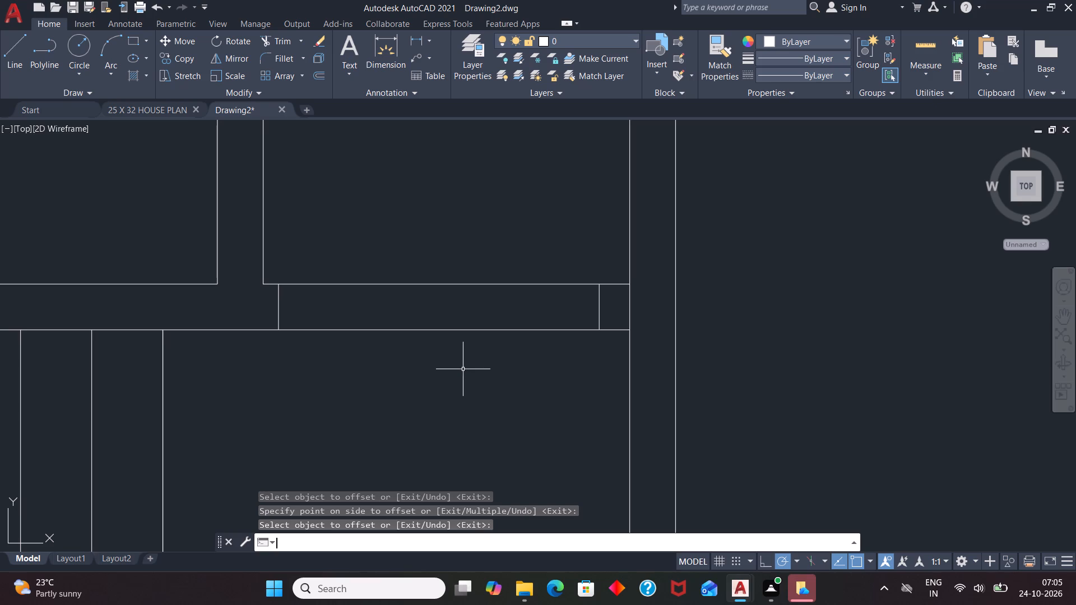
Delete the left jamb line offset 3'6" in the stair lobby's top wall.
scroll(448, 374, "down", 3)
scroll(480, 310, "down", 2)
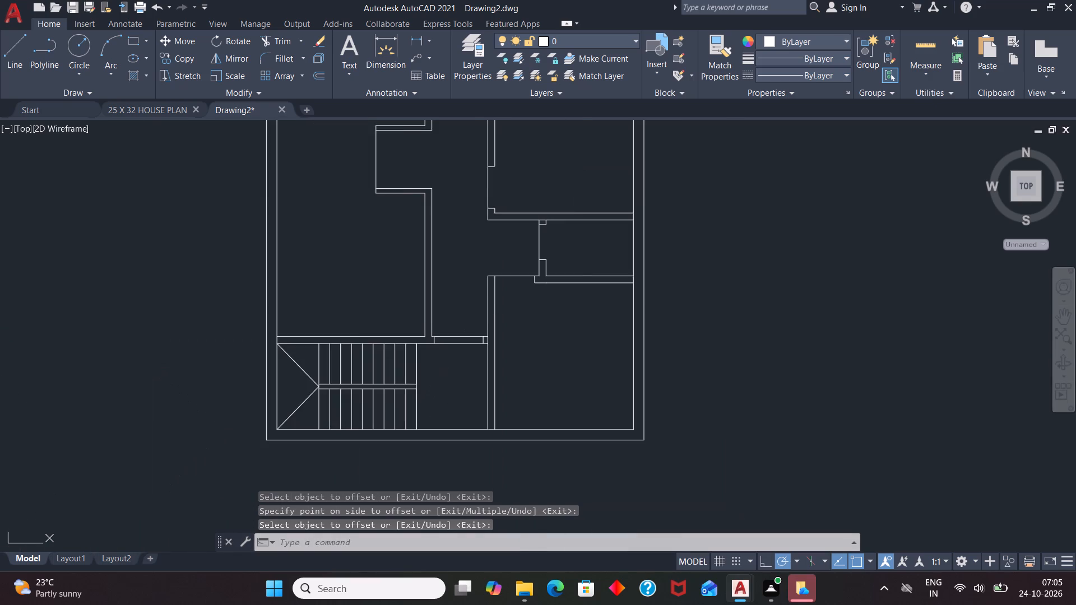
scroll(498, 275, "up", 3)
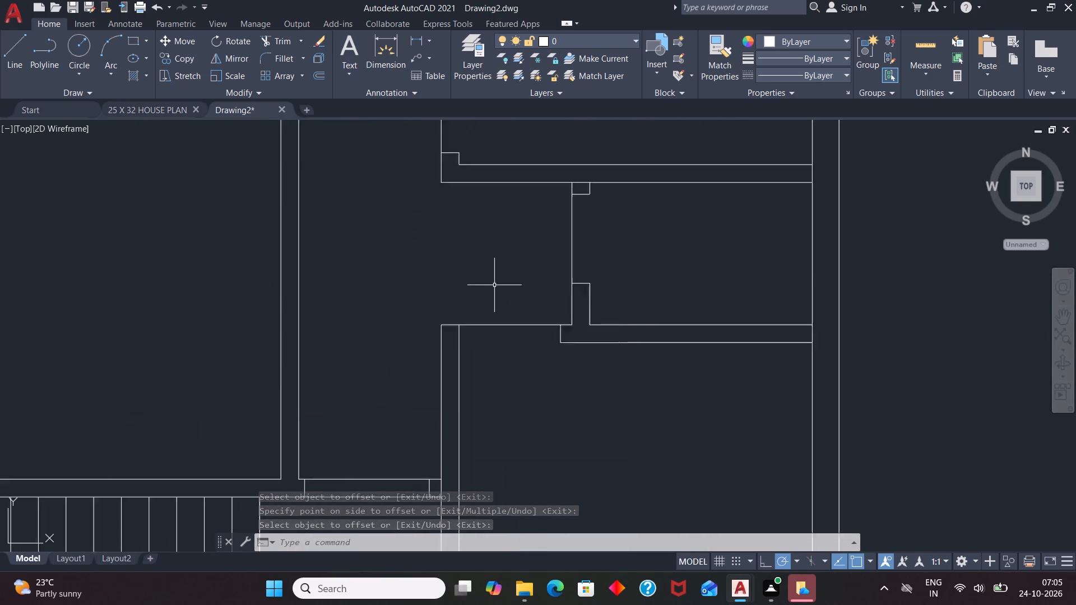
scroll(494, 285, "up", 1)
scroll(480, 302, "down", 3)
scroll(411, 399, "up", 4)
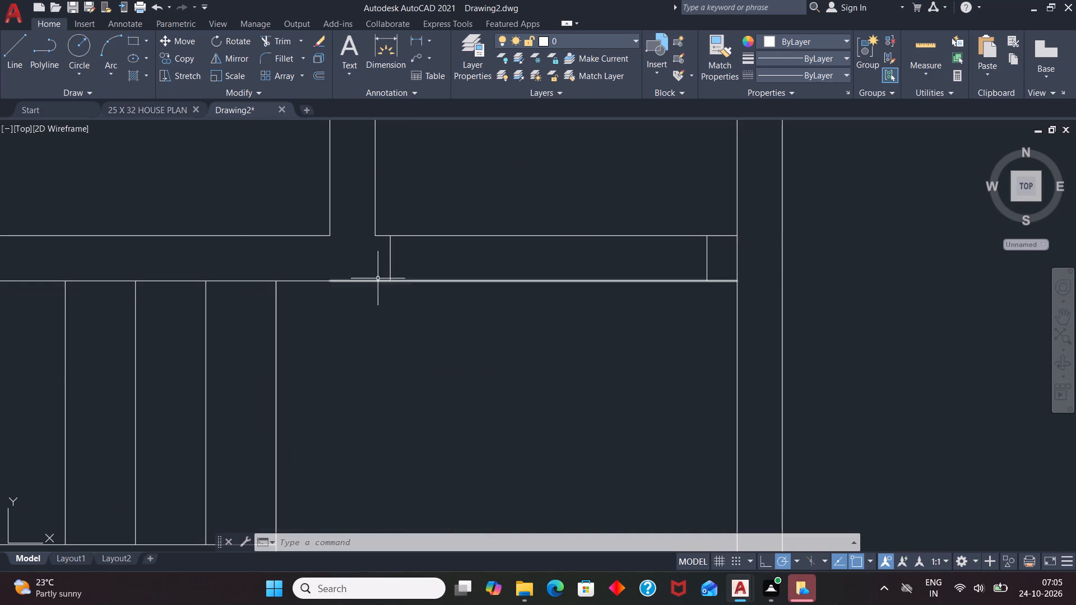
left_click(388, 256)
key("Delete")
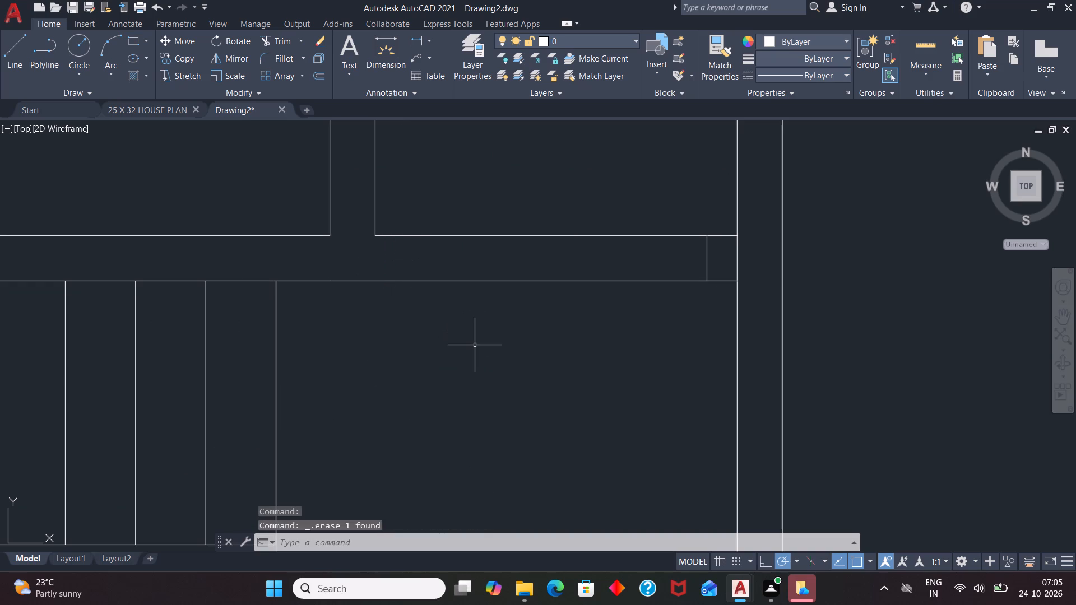
Offset the remaining jamb line in the stair lobby's top wall 3' to the left.
key("o")
key("Return")
type("3'")
key("Return")
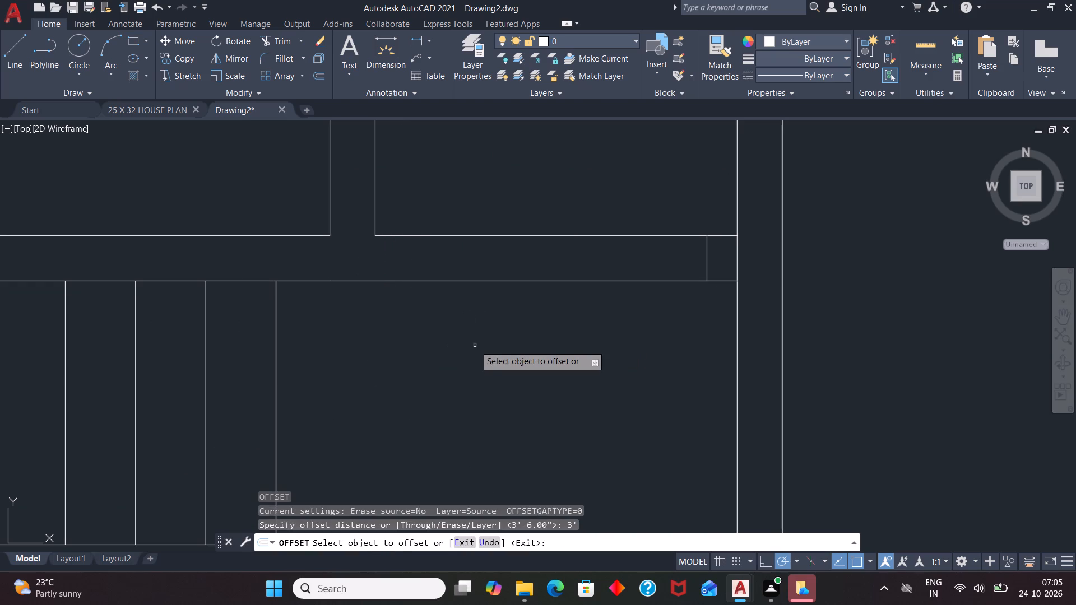
left_click(706, 266)
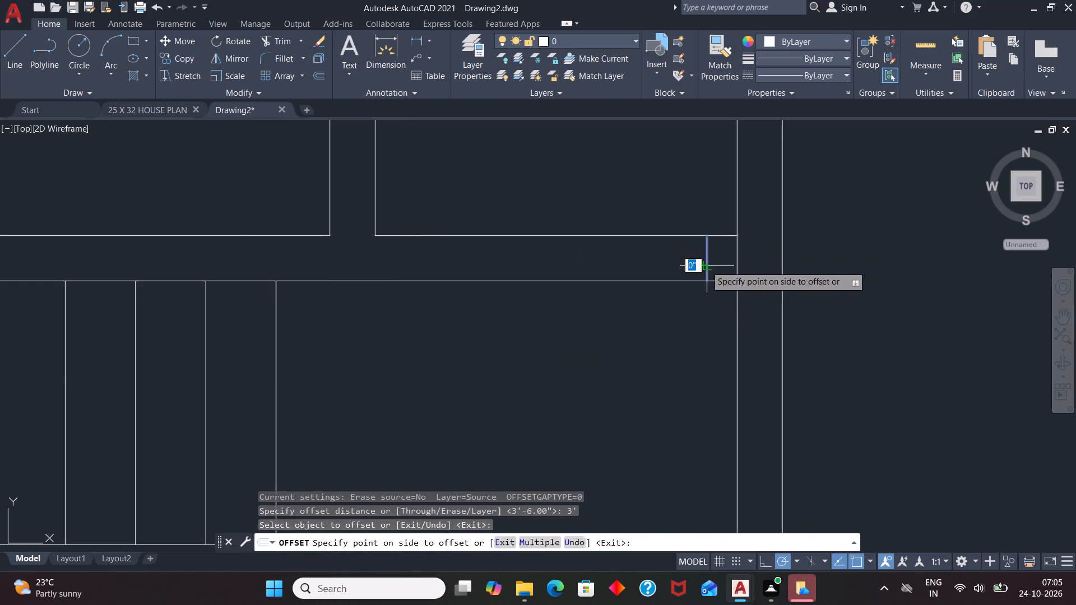
left_click(551, 305)
key("space")
Trim the upper line of the stair lobby's top wall between its two jamb lines.
type("TR")
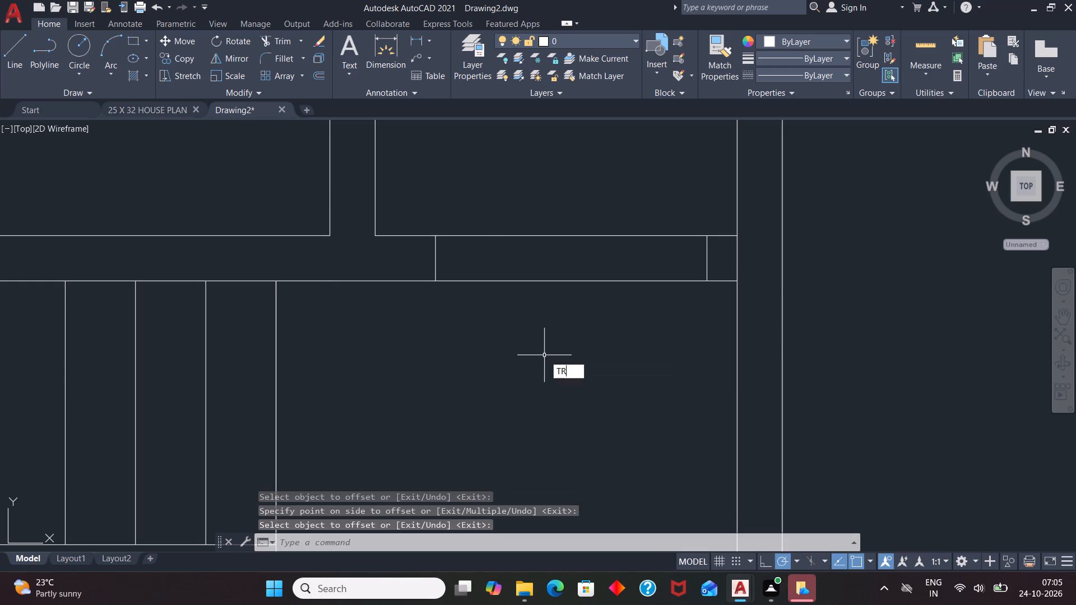
key("Return")
key("Return")
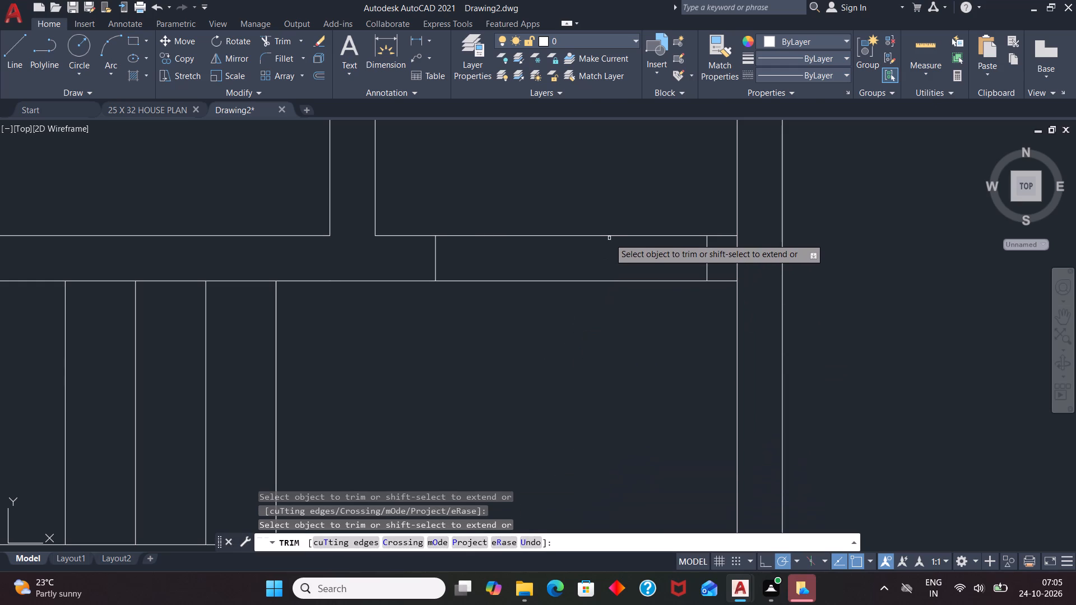
left_click(610, 238)
scroll(606, 234, "down", 2)
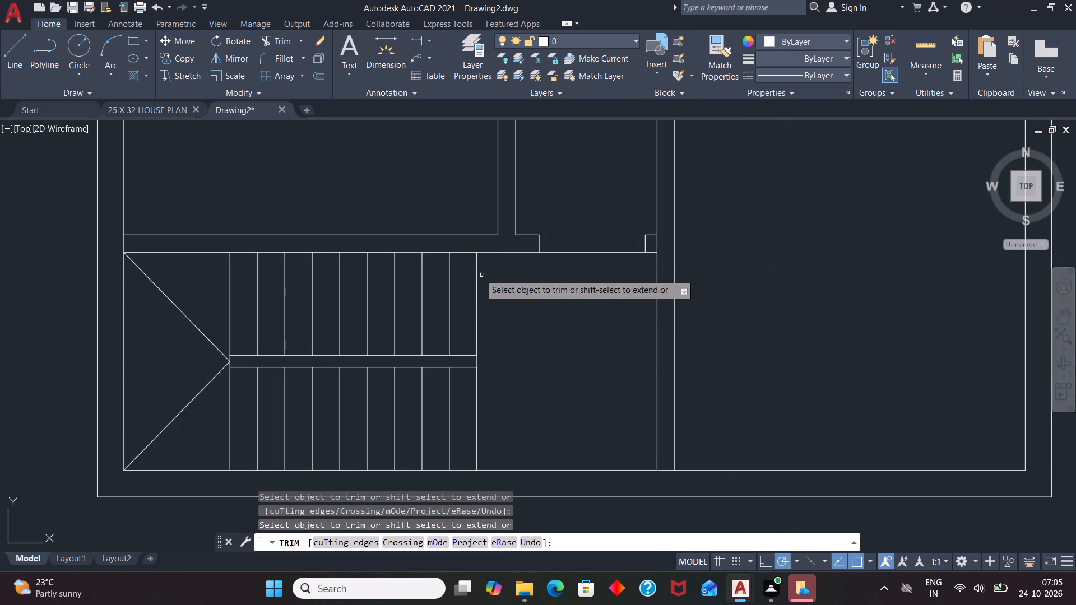
scroll(630, 252, "down", 1)
key("Escape")
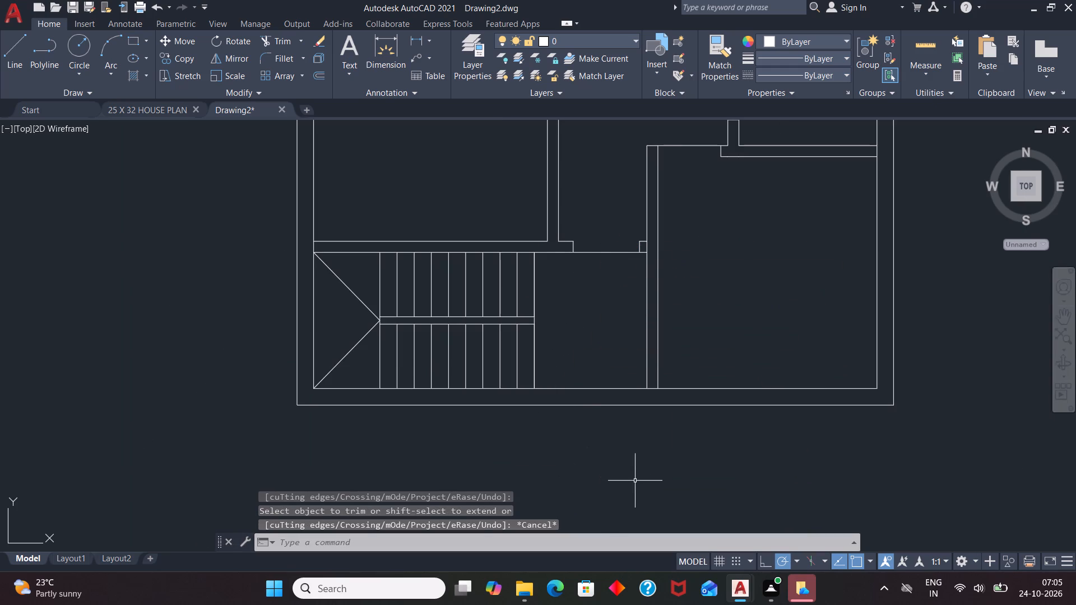
Draw a jamb line across the bottom outer wall, 9" left of the partition between the stair lobby and bottom right room.
scroll(653, 435, "up", 1)
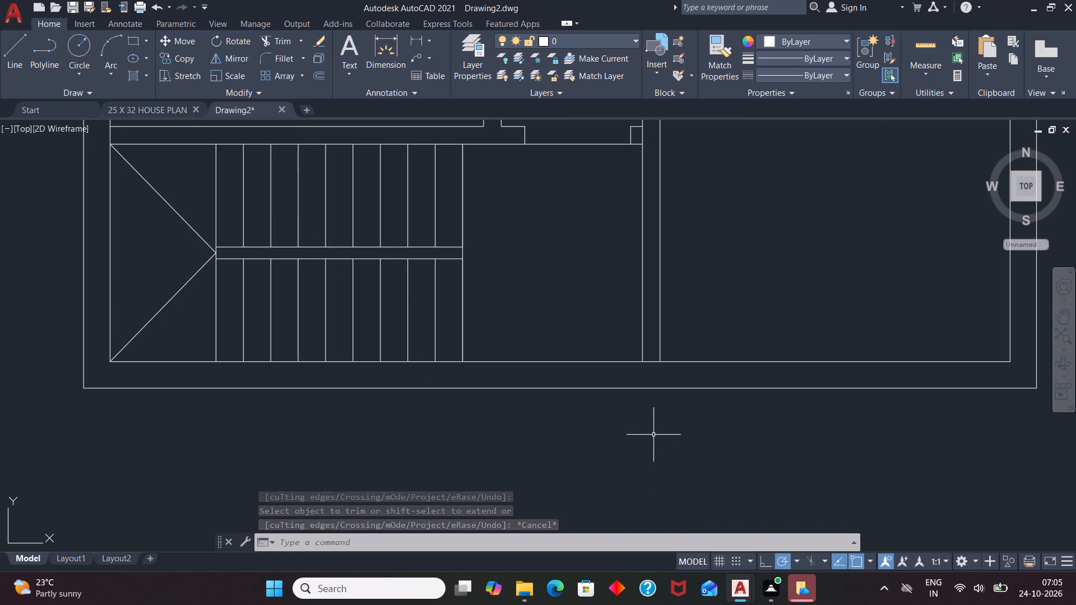
key("l")
key("Return")
type("TK")
key("Return")
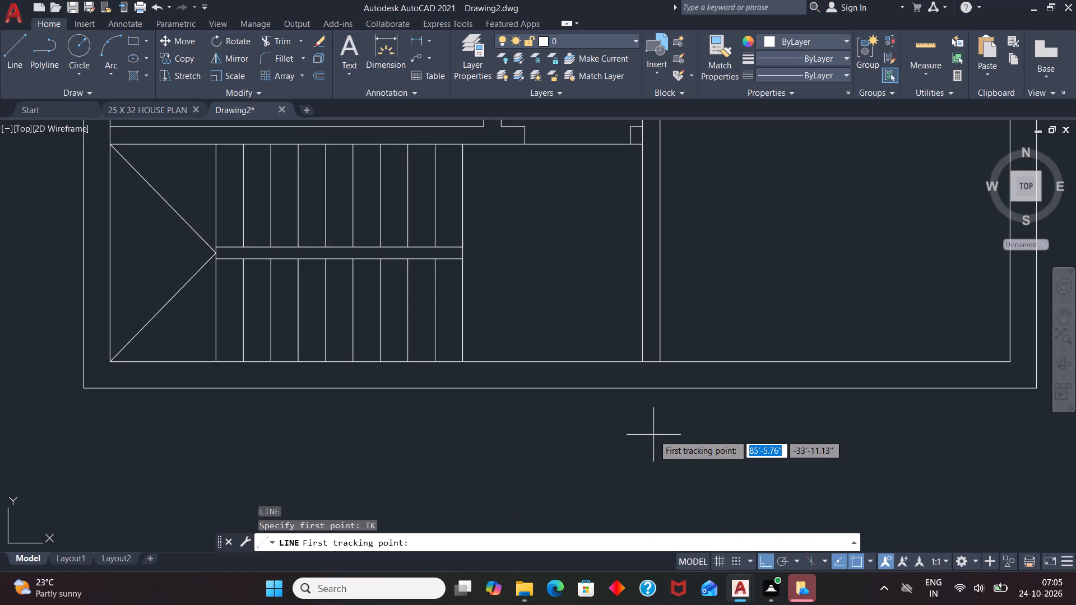
left_click(642, 364)
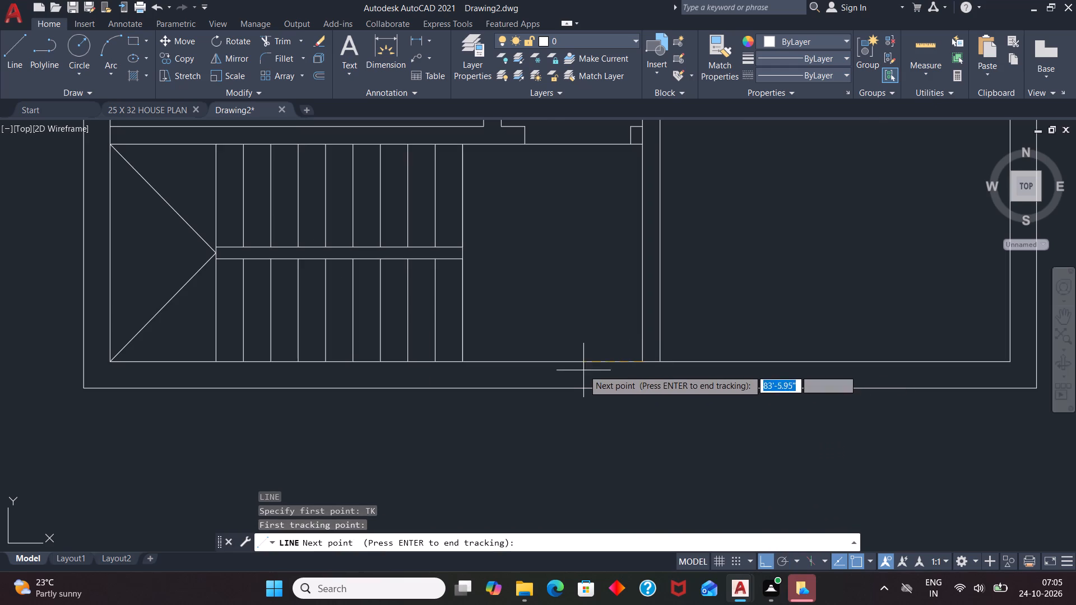
type("9\"")
key("Return")
key("Return")
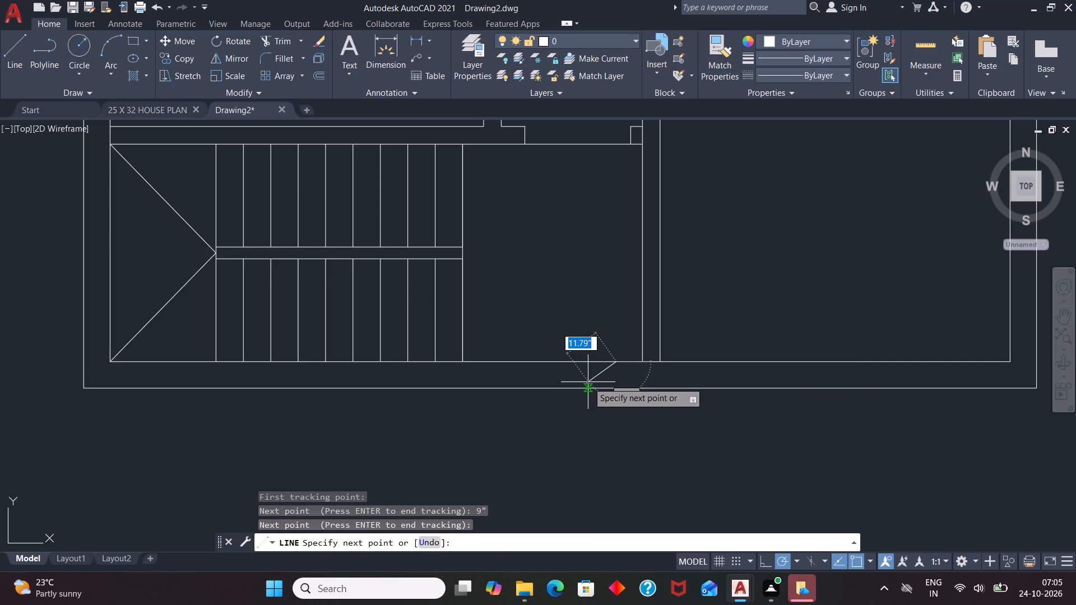
scroll(627, 389, "up", 3)
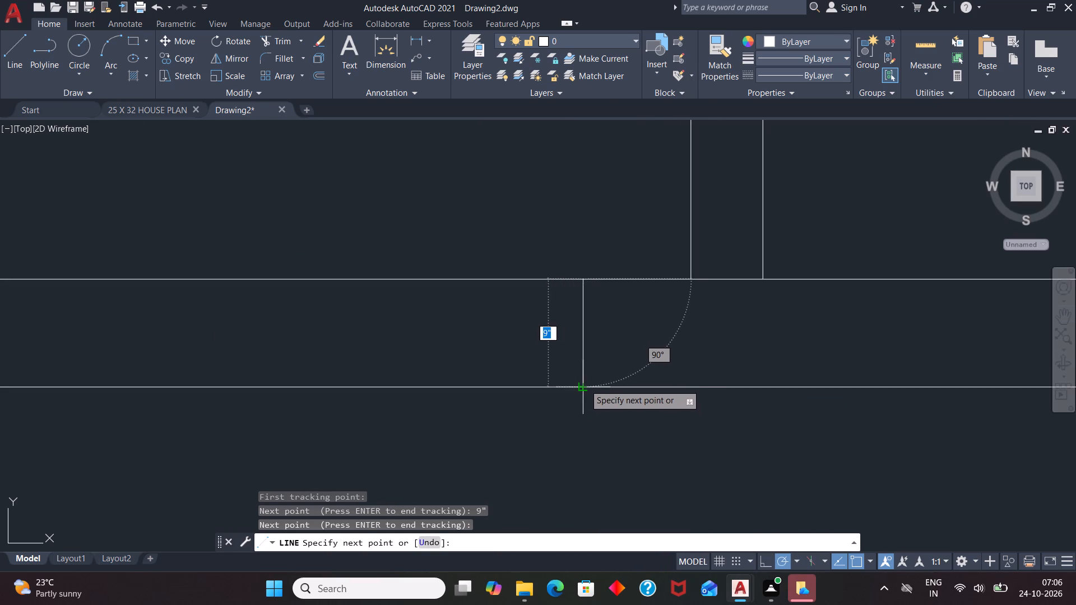
left_click(585, 384)
key("Escape")
Offset the bottom outer wall's jamb line 3'6" to the left for the entrance opening.
key("o")
key("Return")
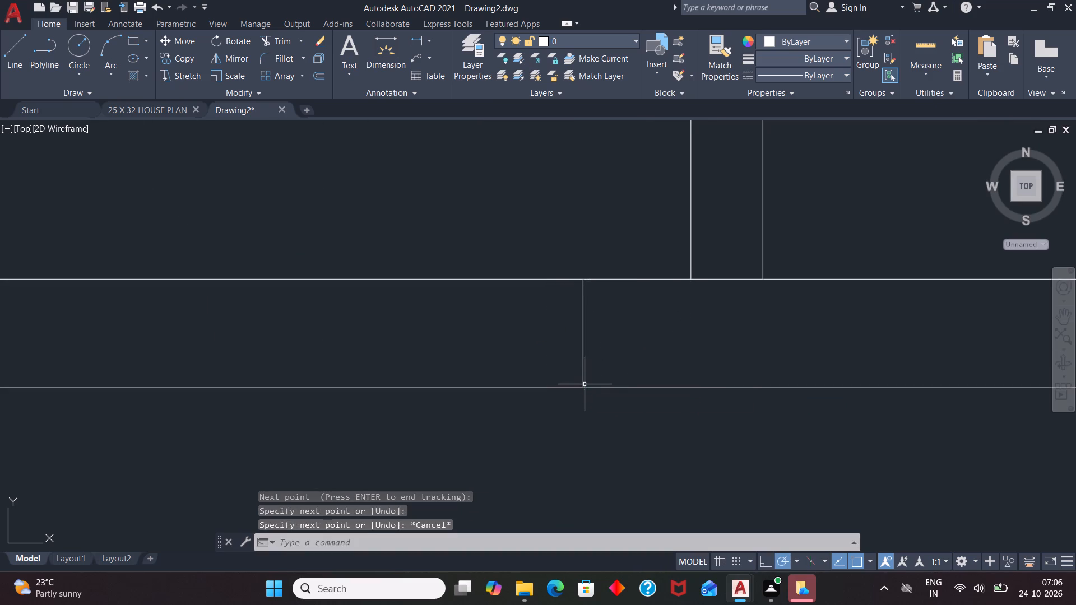
type("3'6\"")
key("Return")
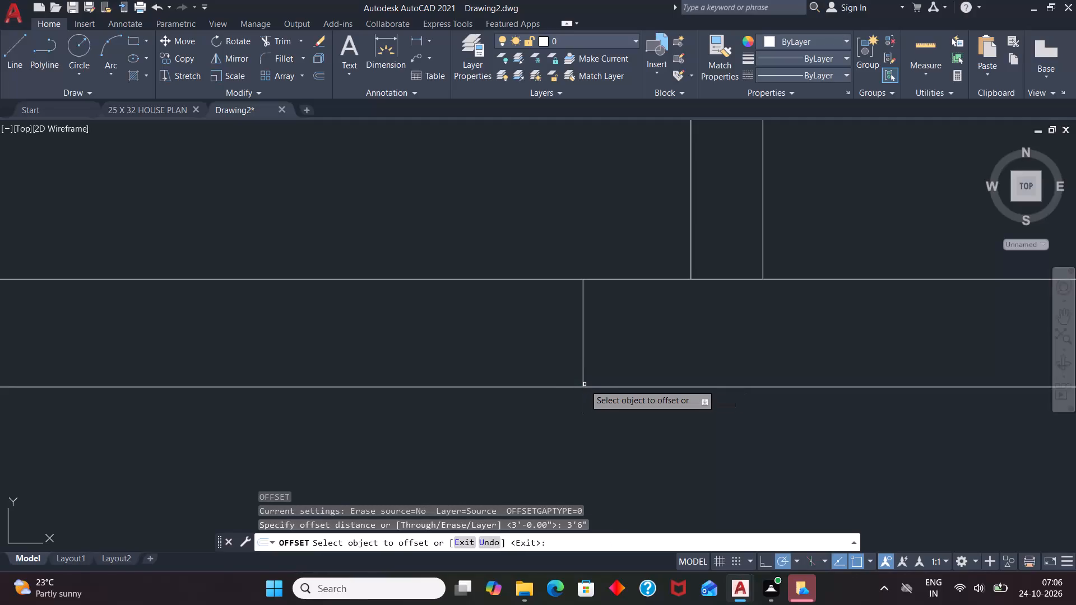
left_click(582, 346)
left_click(517, 357)
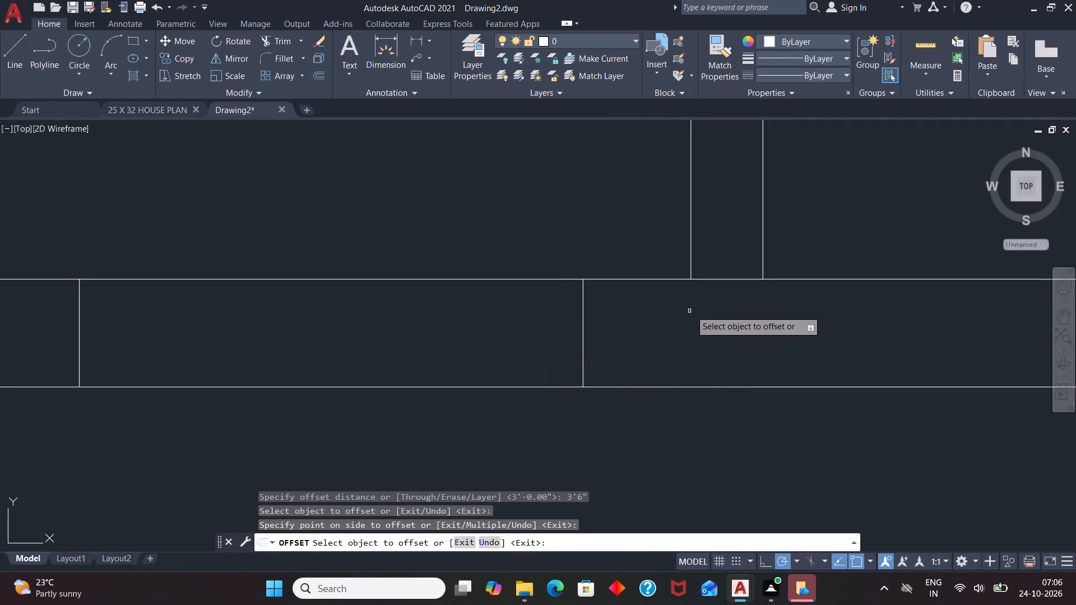
scroll(690, 313, "down", 3)
key("Escape")
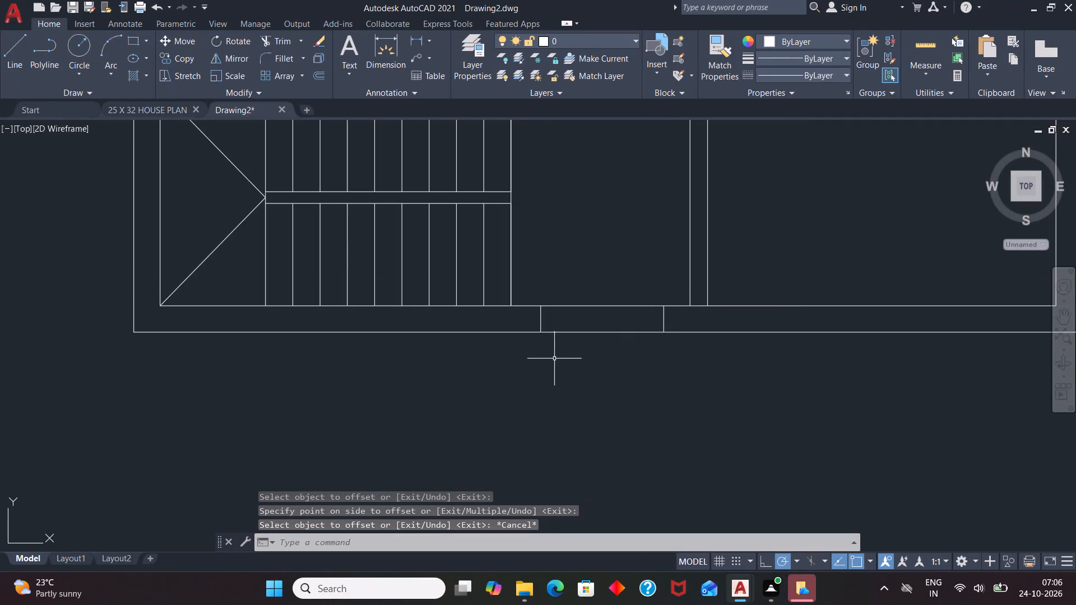
Trim the inner line of the bottom outer wall between the two entrance jamb lines.
scroll(620, 403, "down", 2)
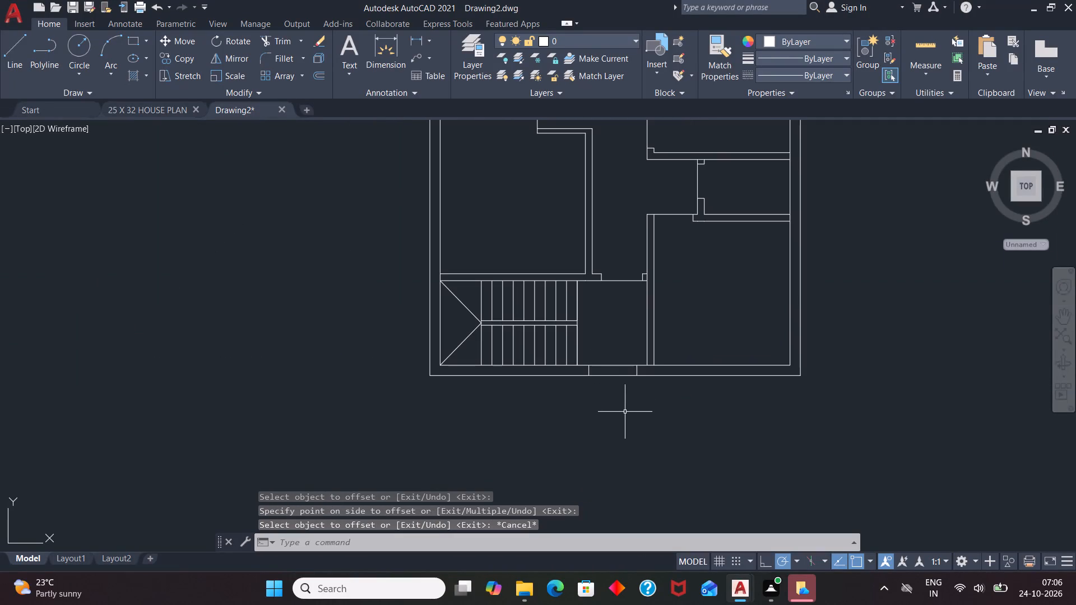
type("TR")
key("Return")
key("Return")
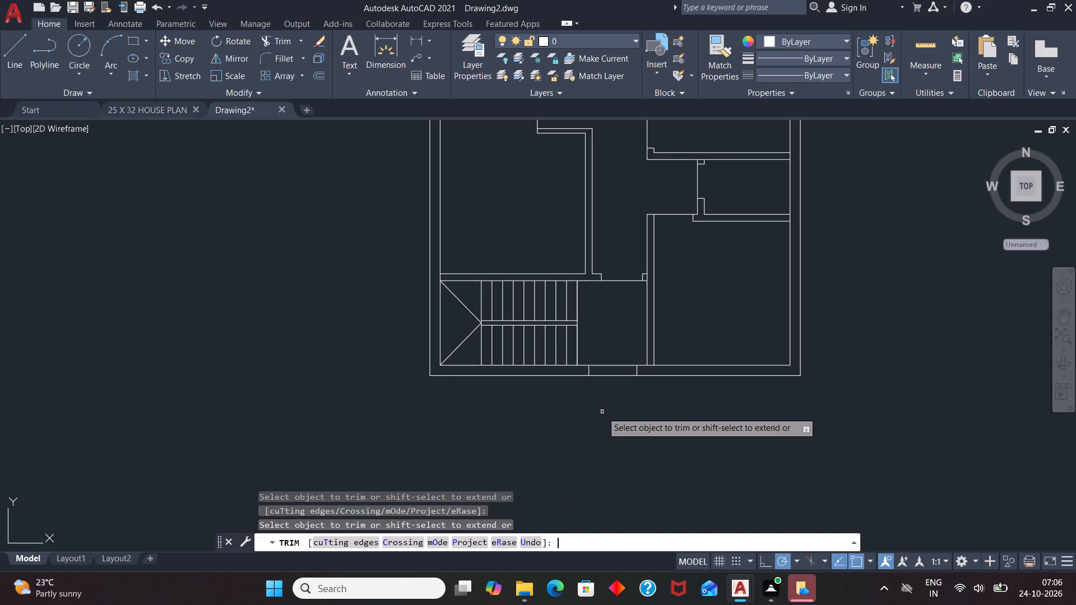
left_click(614, 364)
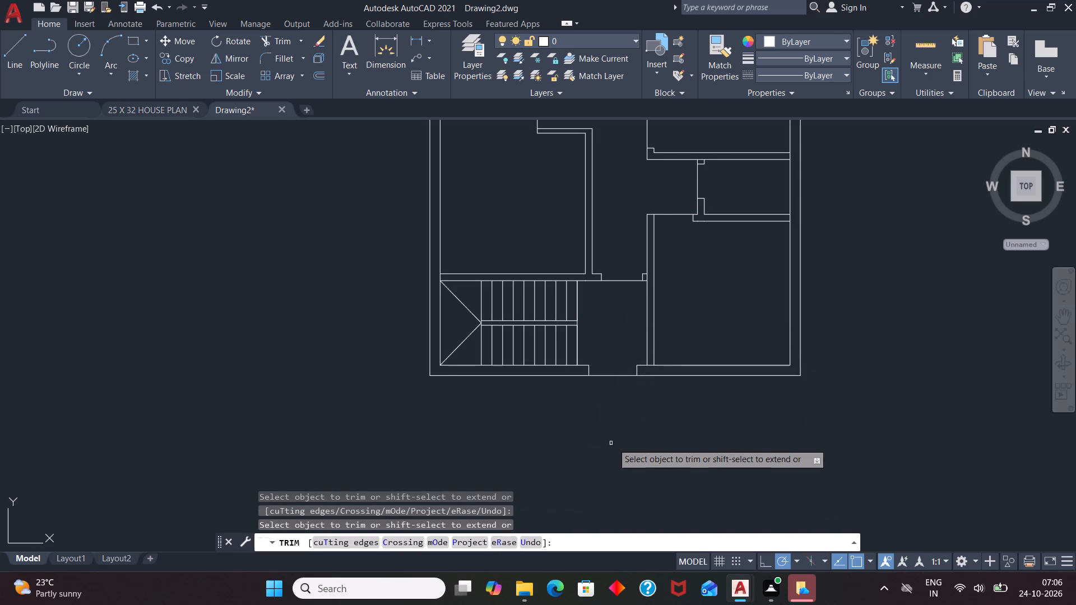
key("space")
Draw a rectangular entrance step about 6' by 2' against the bottom outer wall, spanning the entrance opening.
type("REC")
key("Return")
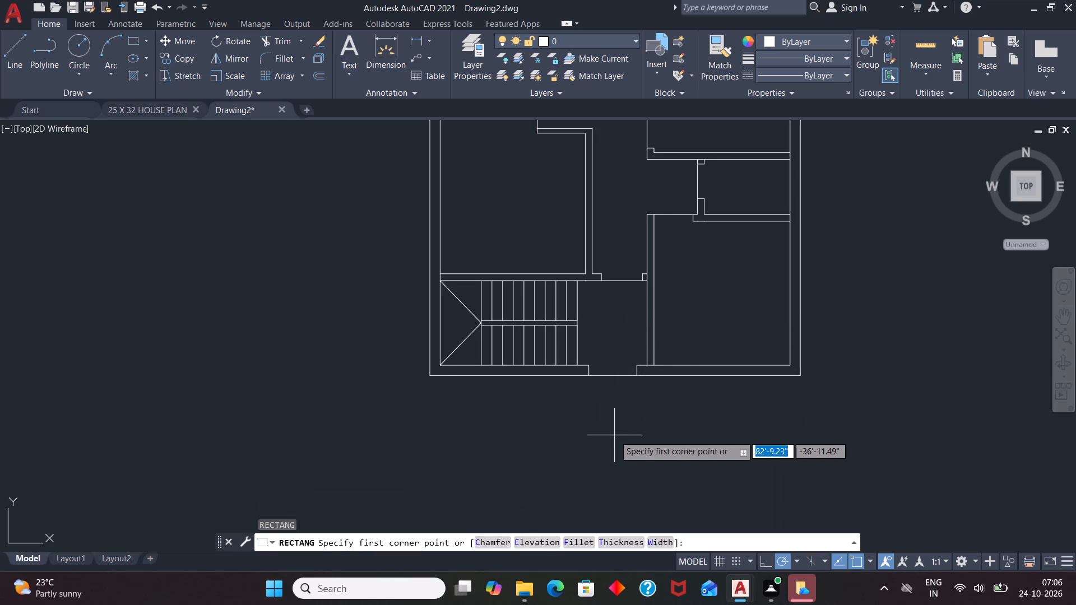
scroll(577, 402, "up", 3)
left_click(580, 306)
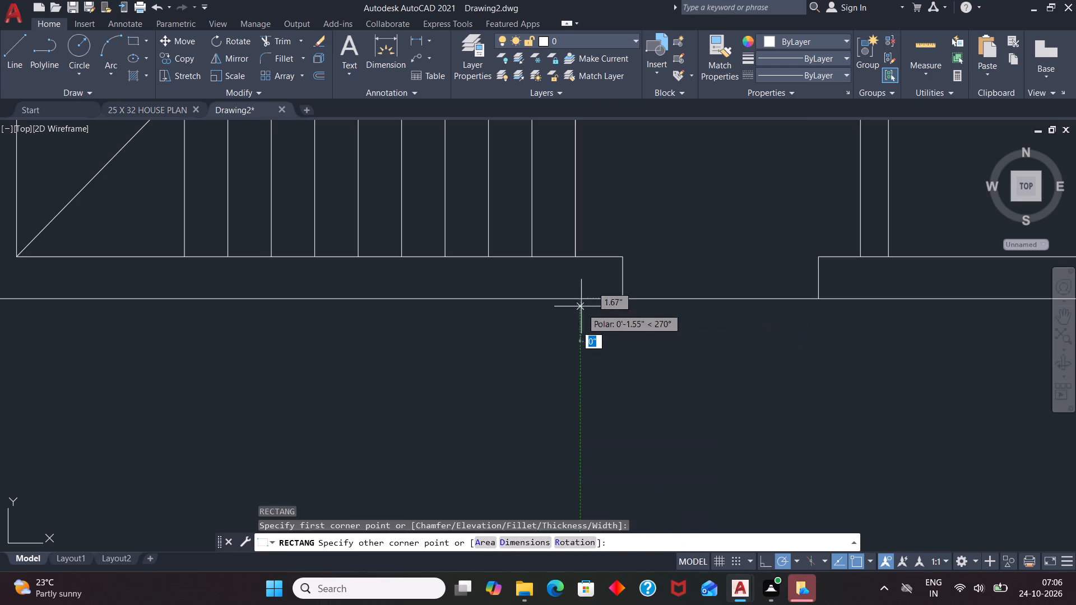
scroll(624, 384, "down", 2)
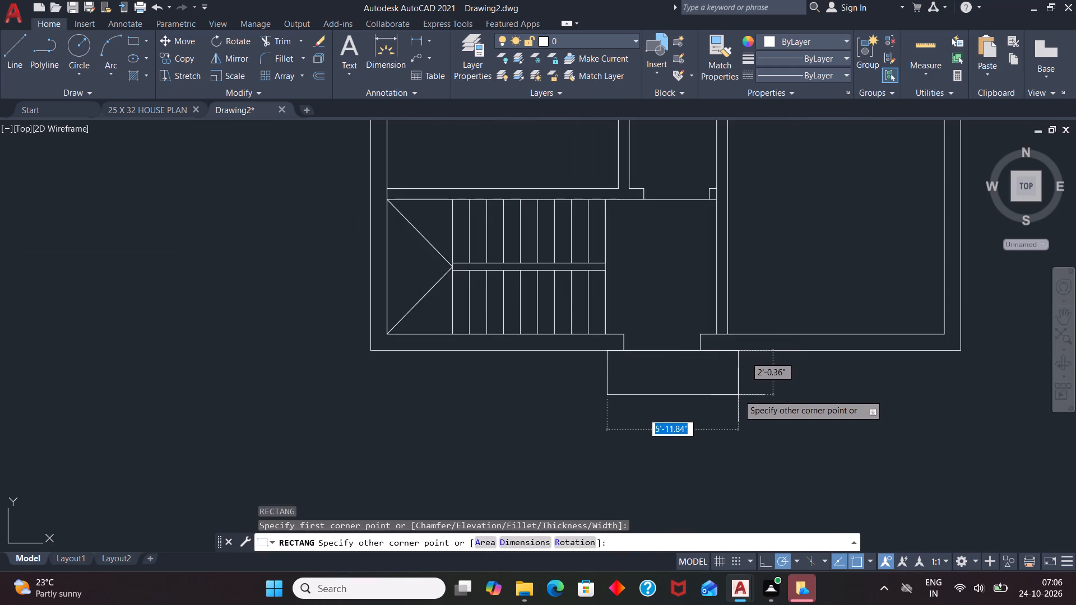
left_click(739, 394)
Draw a horizontal line across the middle of the entrance step rectangle, from its left side to its right side.
key("l")
key("Return")
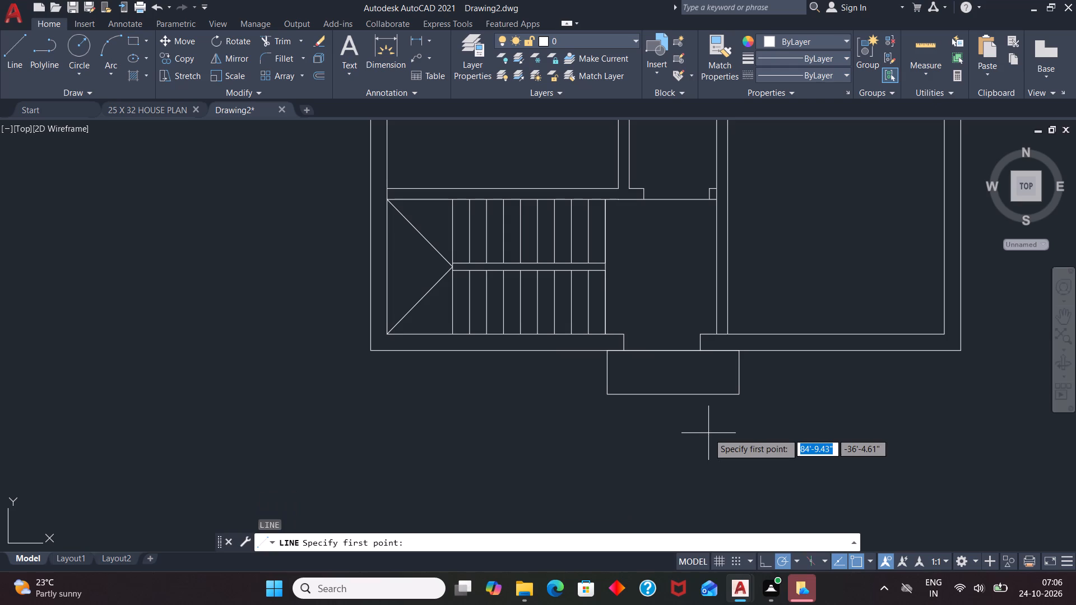
left_click(607, 370)
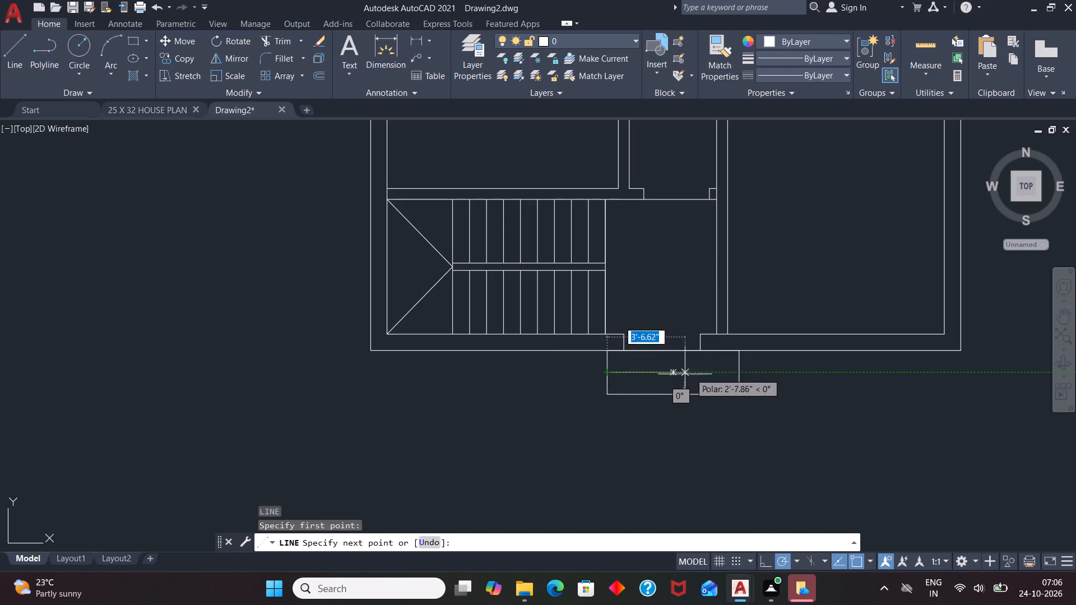
left_click(741, 375)
key("space")
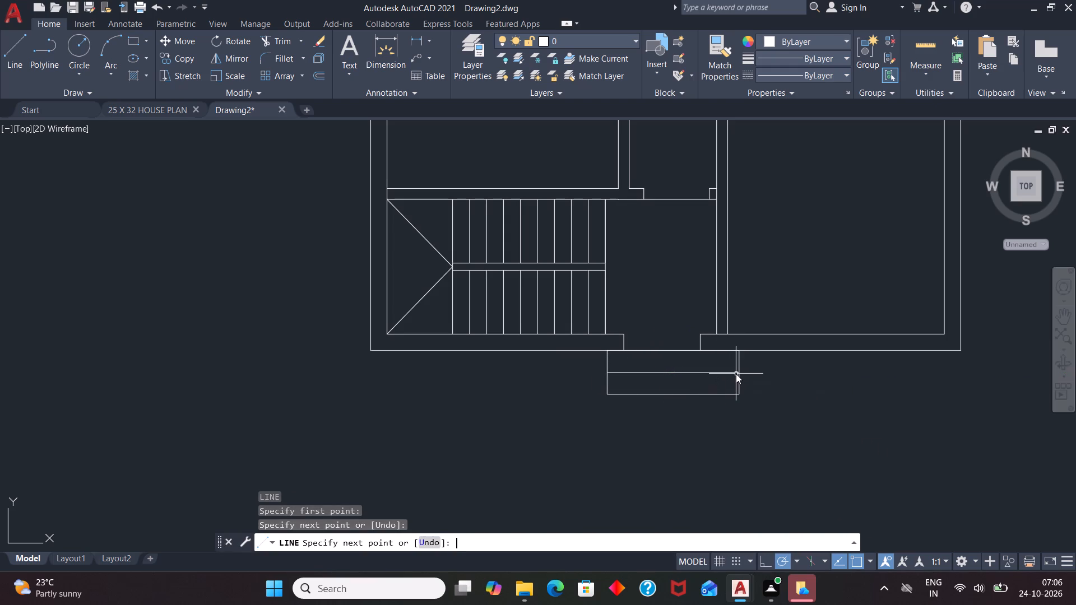
Break the left line of the recess projecting into the large left room where it meets the recess's upper inner wall line.
scroll(559, 425, "down", 3)
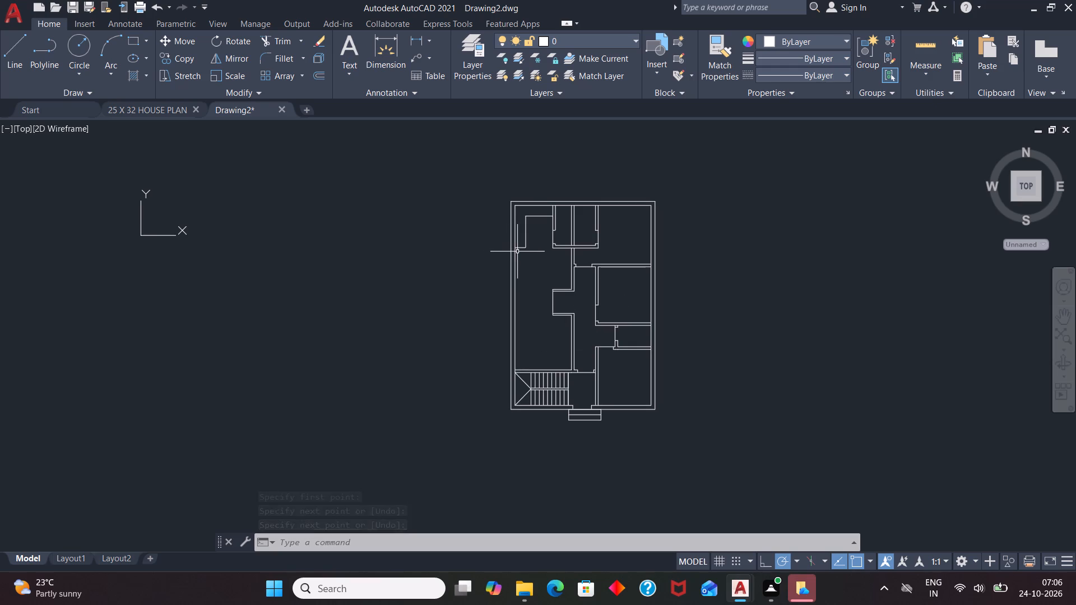
scroll(567, 310, "up", 2)
scroll(566, 262, "up", 3)
scroll(538, 311, "down", 1)
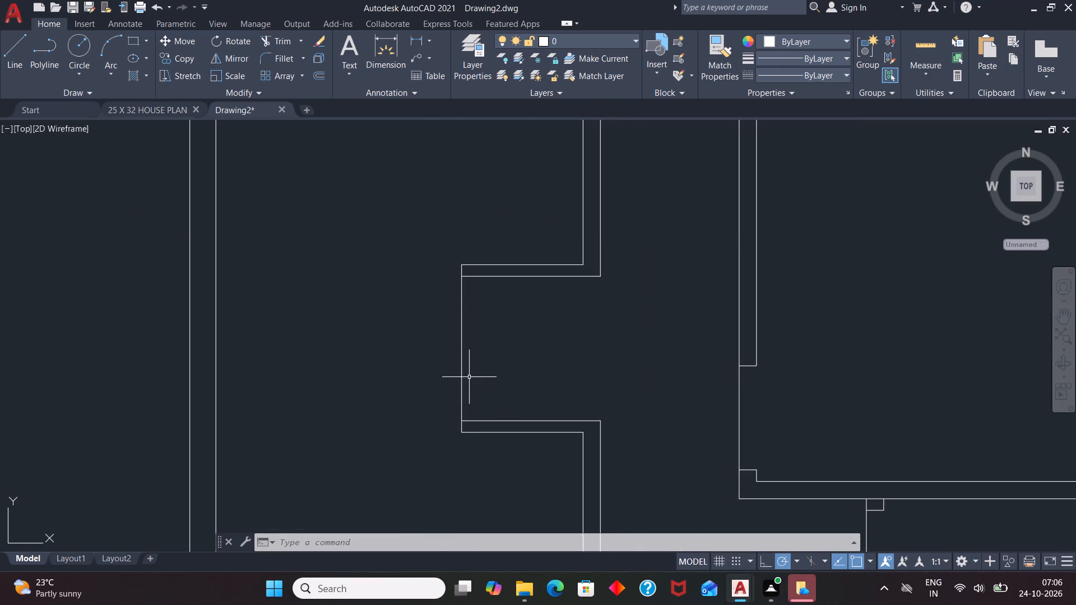
left_click(462, 353)
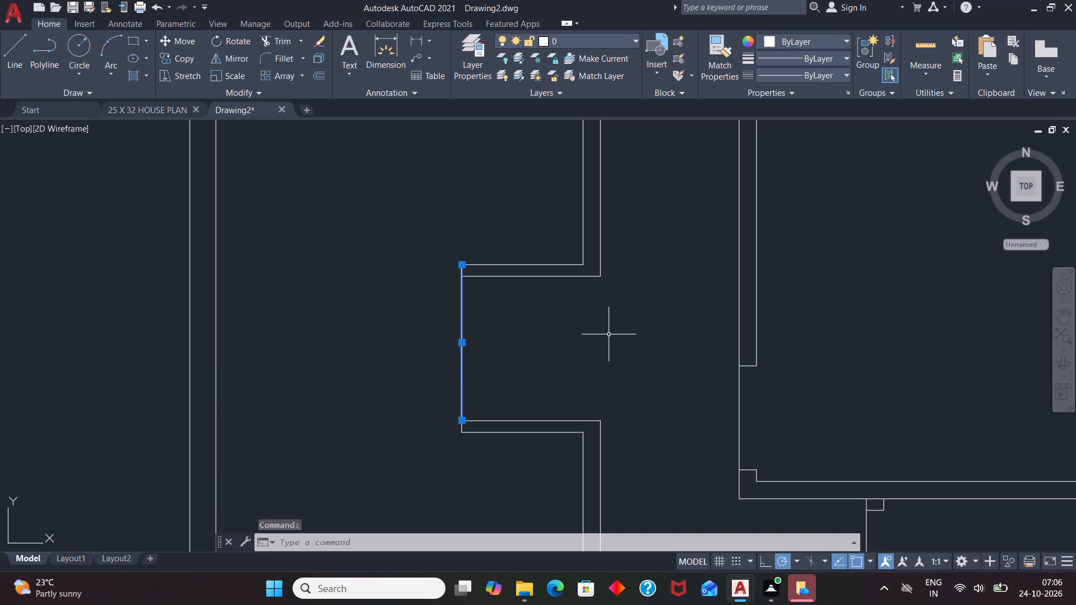
key("Escape")
type("BR")
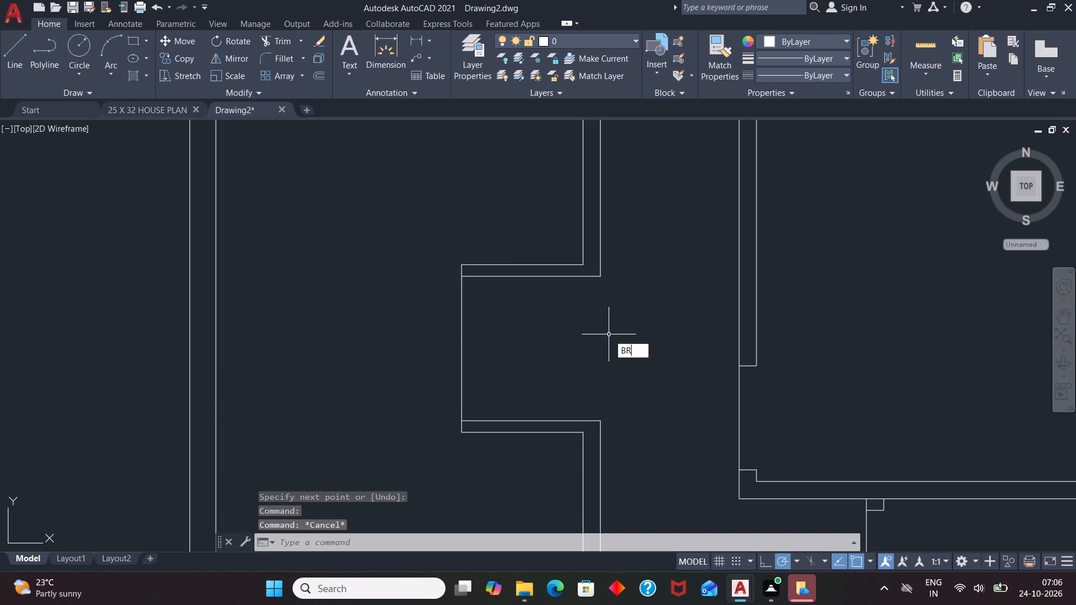
left_click(633, 377)
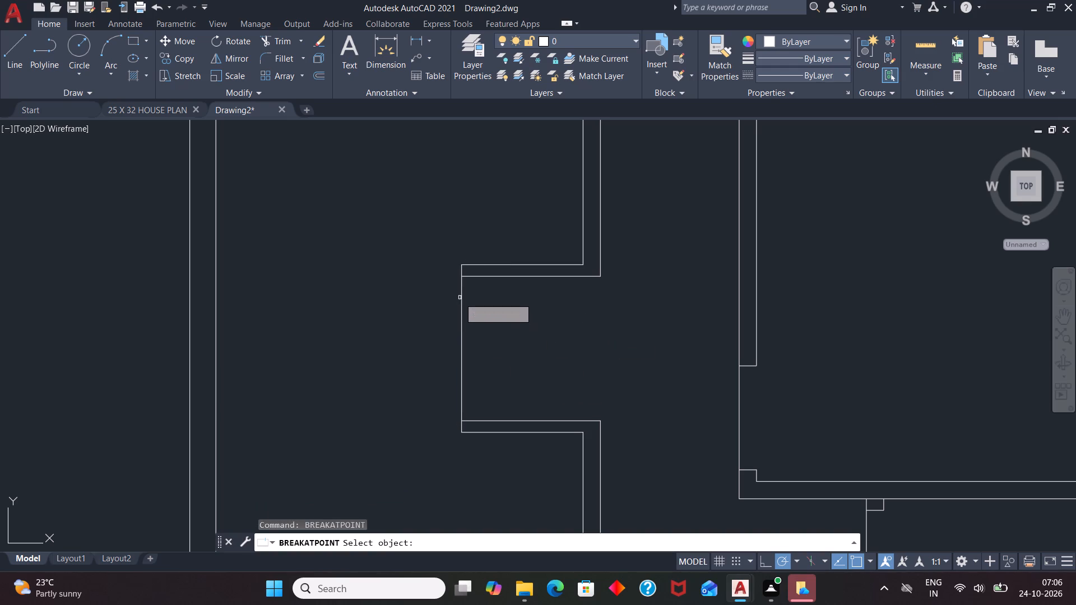
left_click(461, 299)
left_click(458, 278)
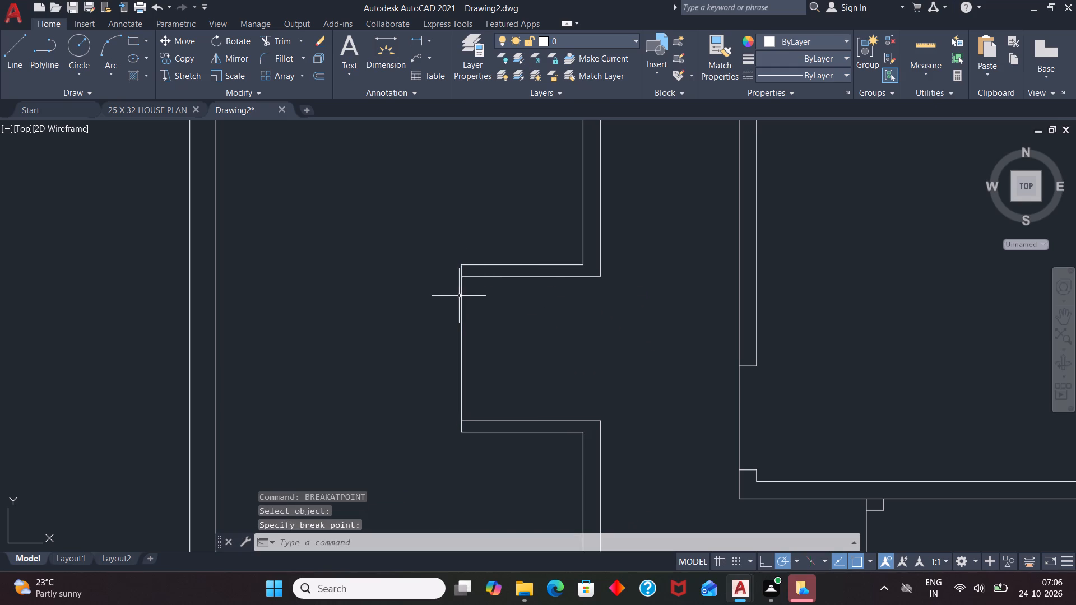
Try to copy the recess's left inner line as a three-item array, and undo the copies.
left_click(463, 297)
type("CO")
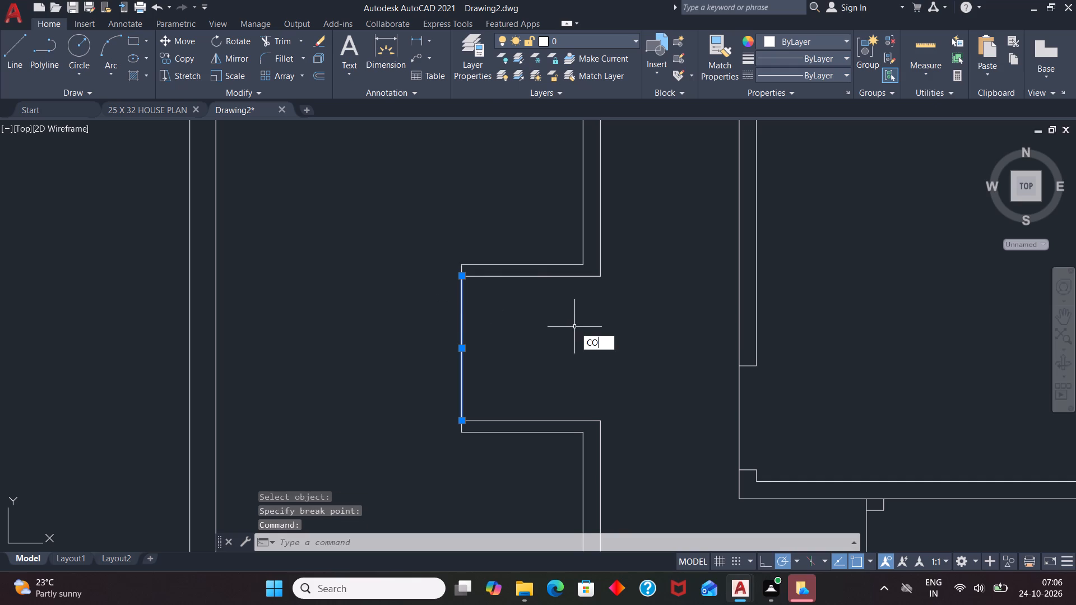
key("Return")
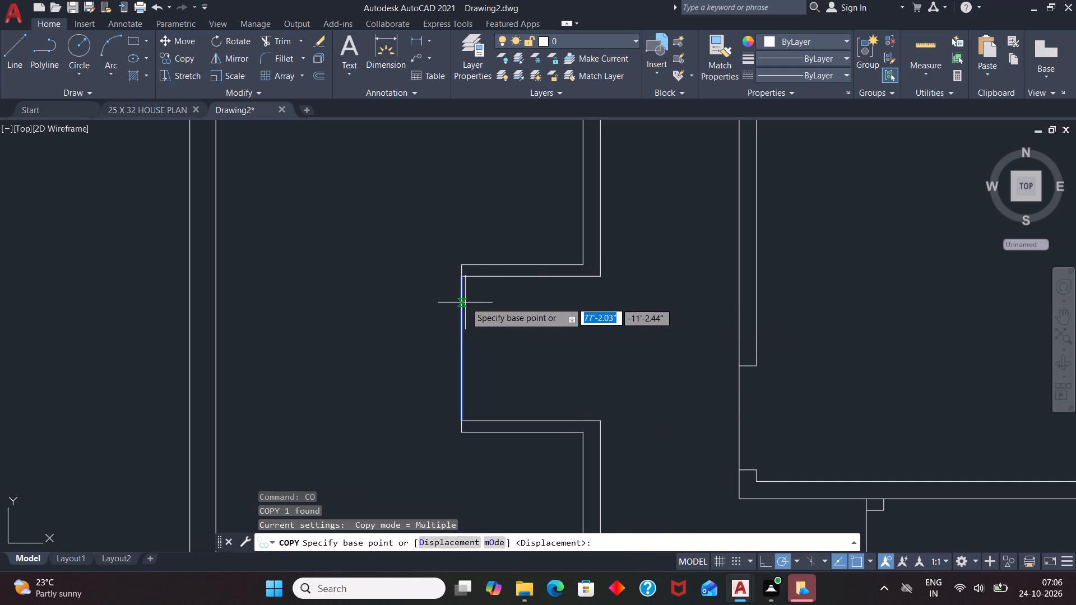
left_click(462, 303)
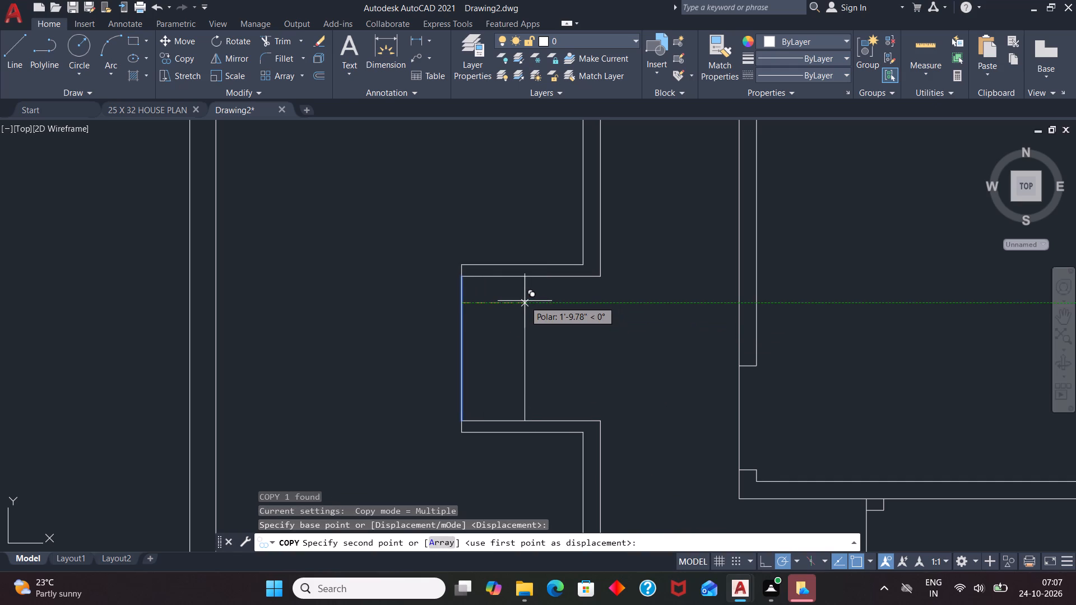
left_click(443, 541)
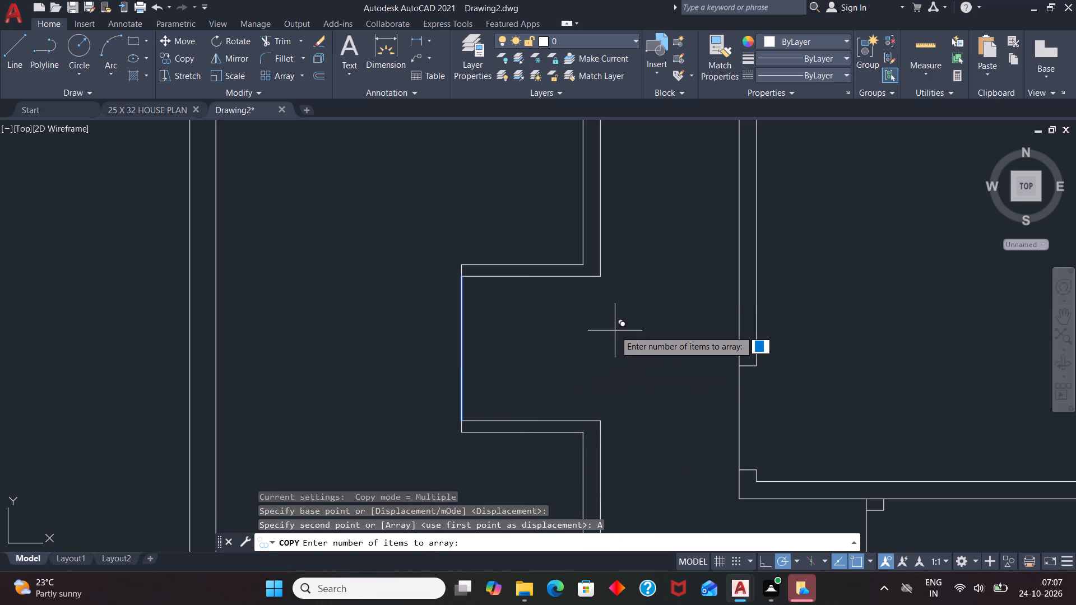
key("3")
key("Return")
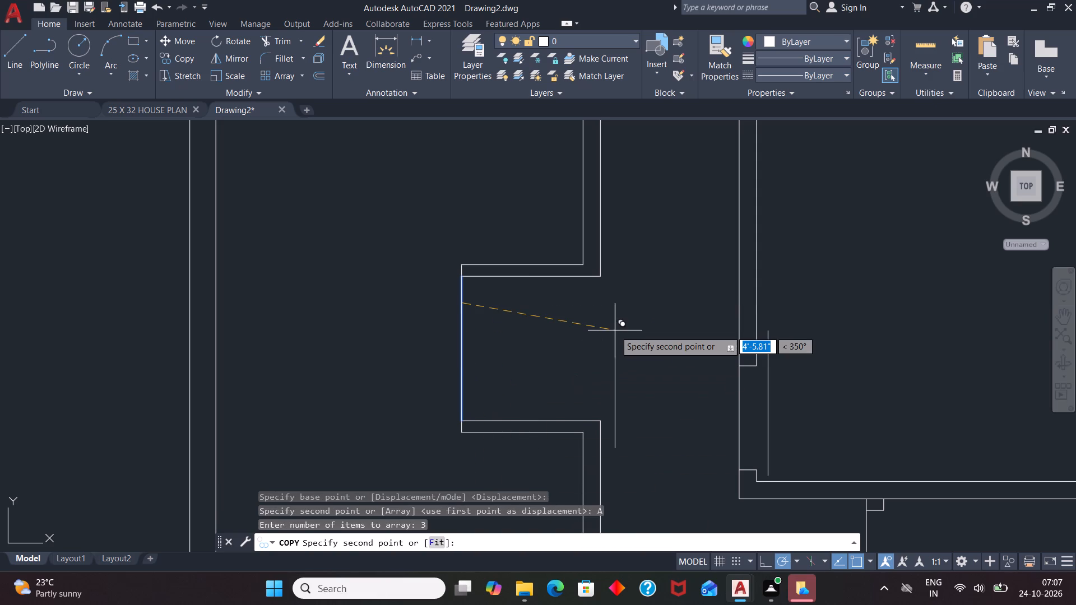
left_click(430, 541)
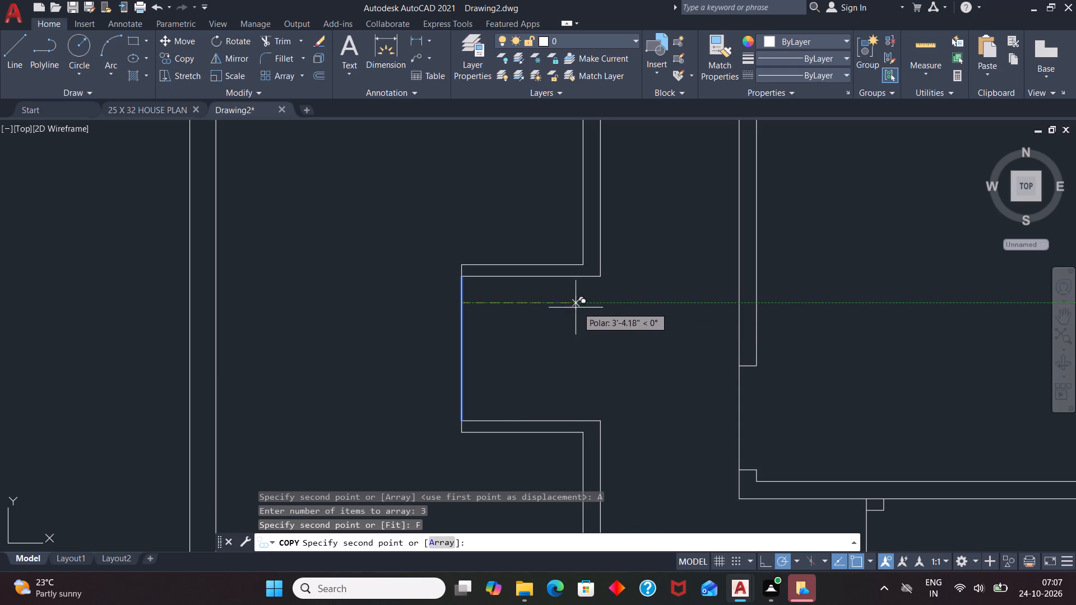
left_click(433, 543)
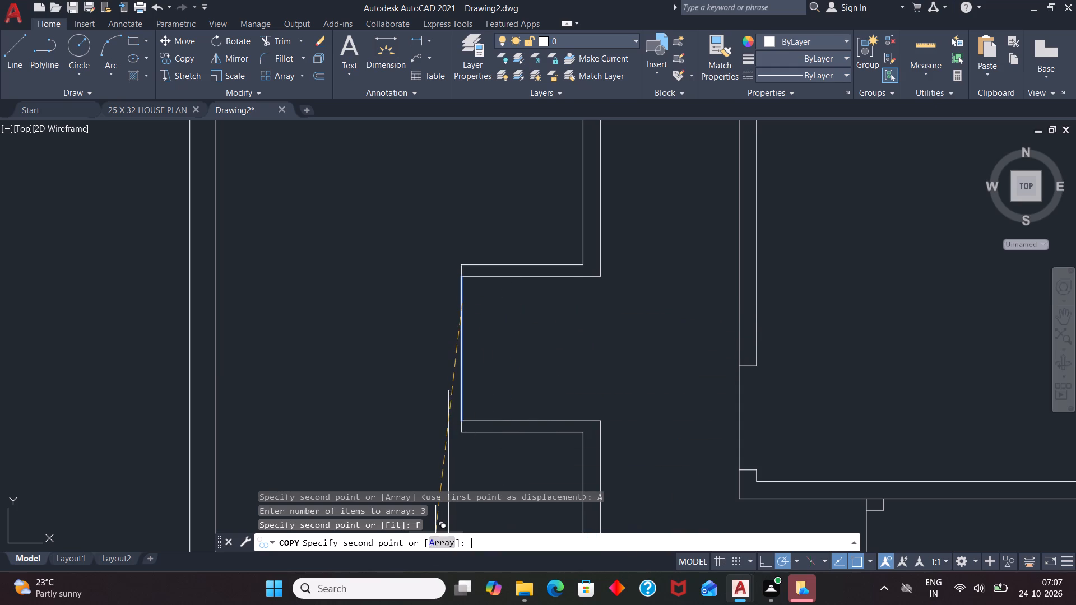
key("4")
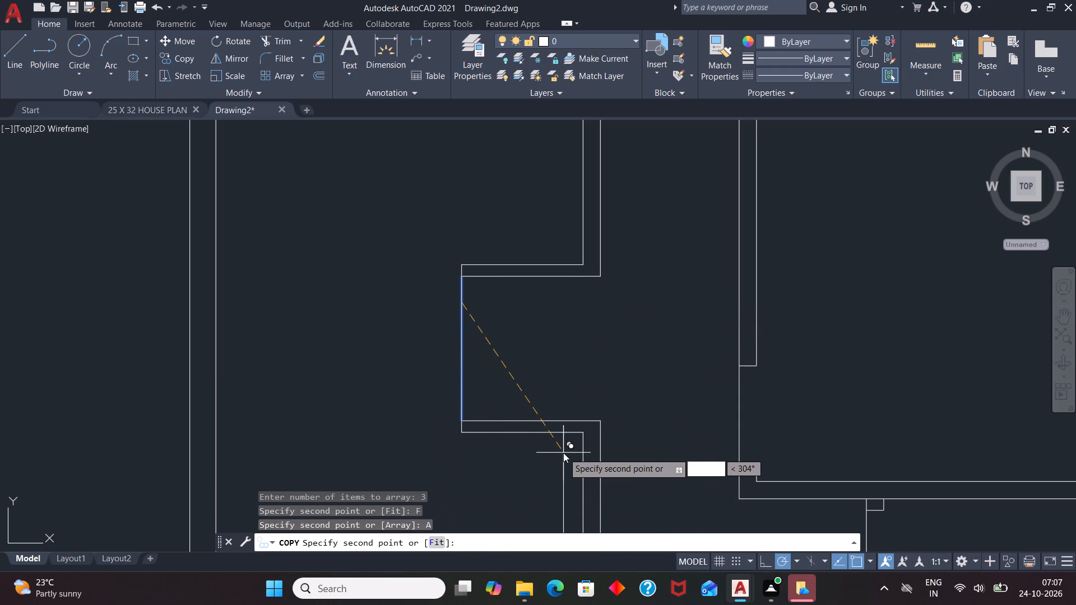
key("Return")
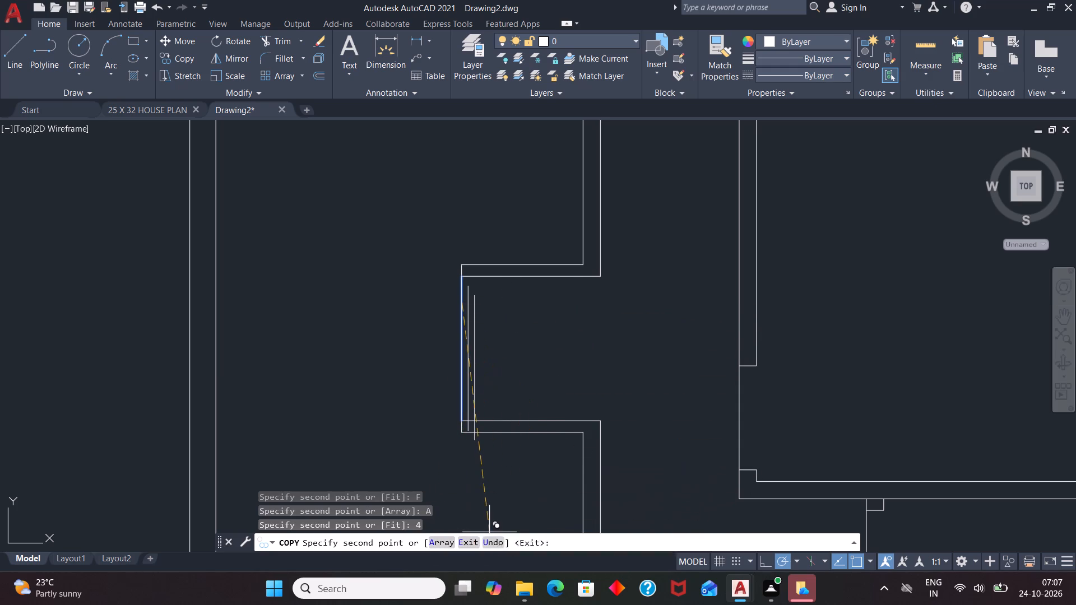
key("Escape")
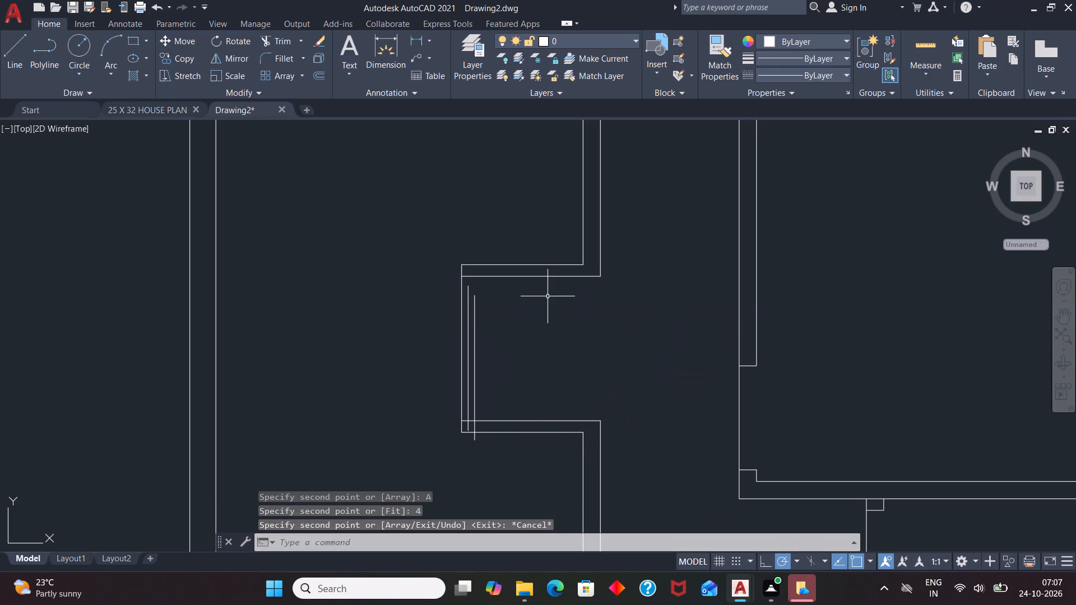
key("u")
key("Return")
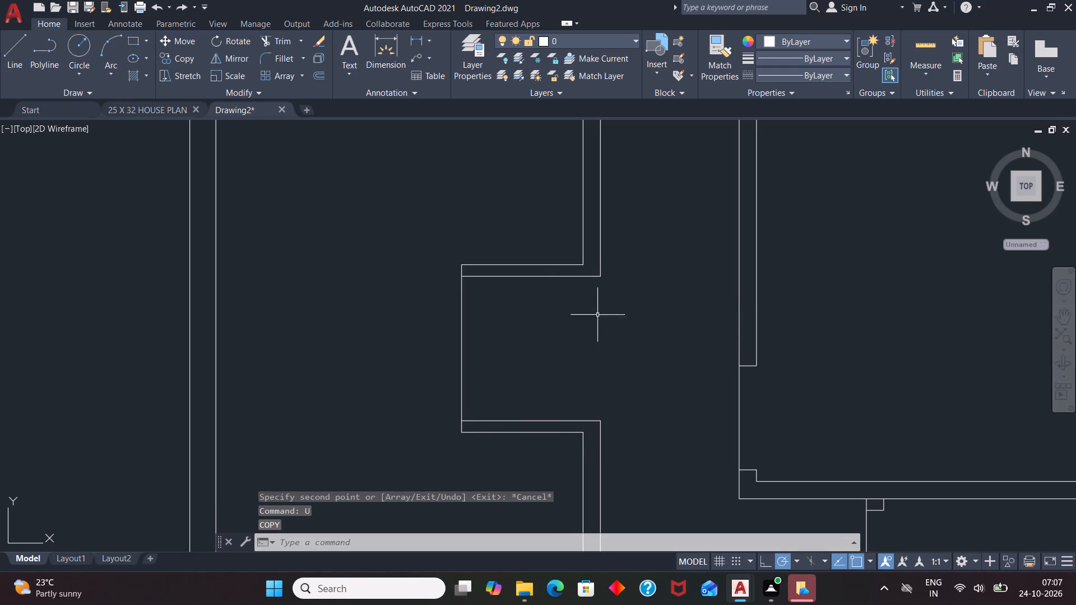
Draw a vertical line closing the recess, between its upper and lower inner wall lines, flush with the partition's left face.
key("l")
key("Return")
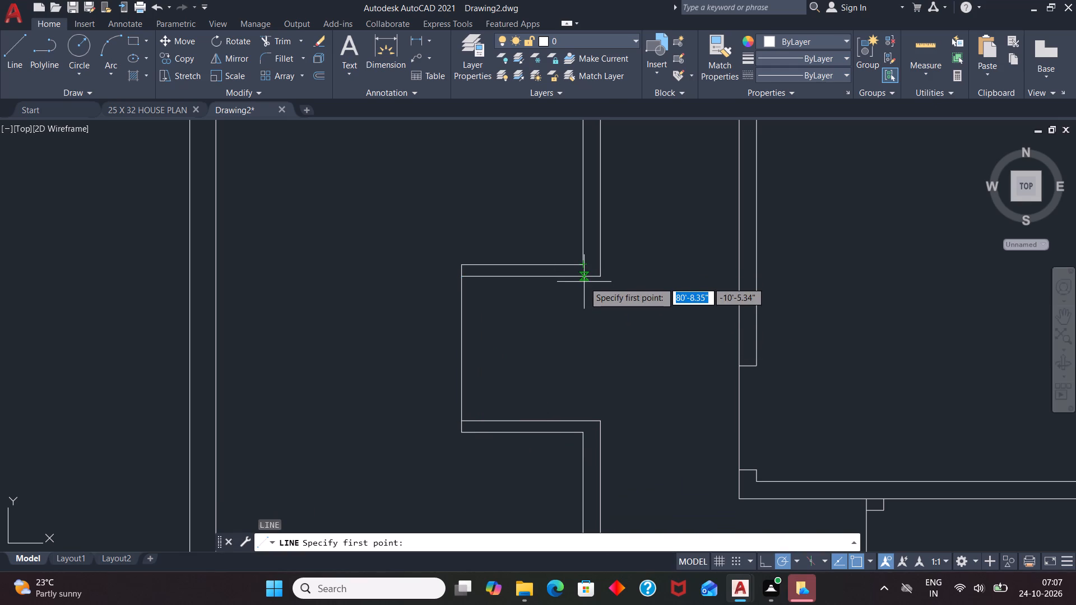
scroll(584, 282, "up", 4)
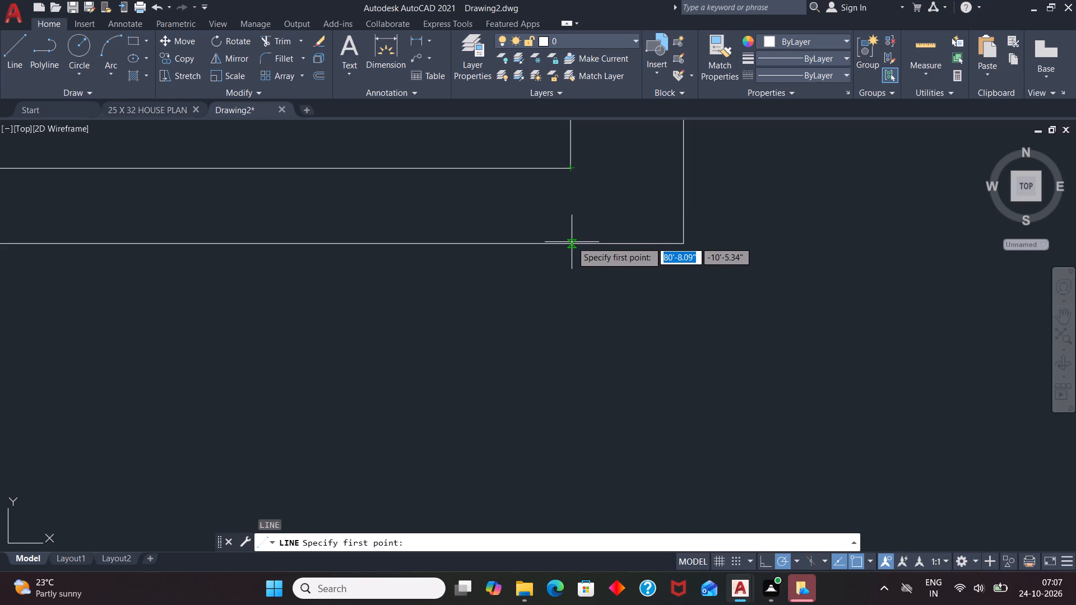
left_click(572, 241)
scroll(571, 292, "down", 4)
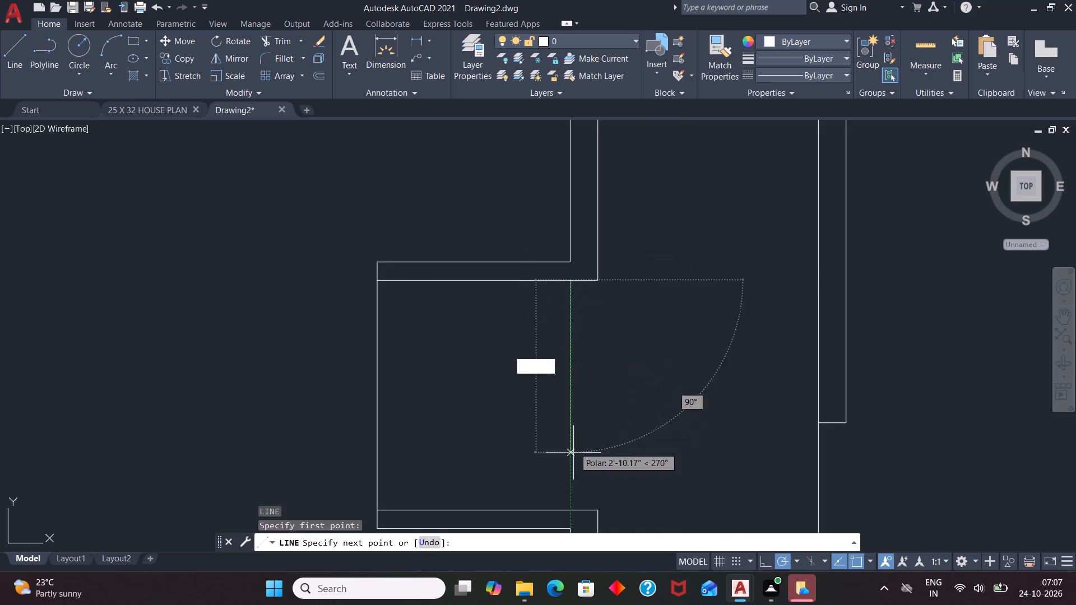
left_click(571, 510)
key("space")
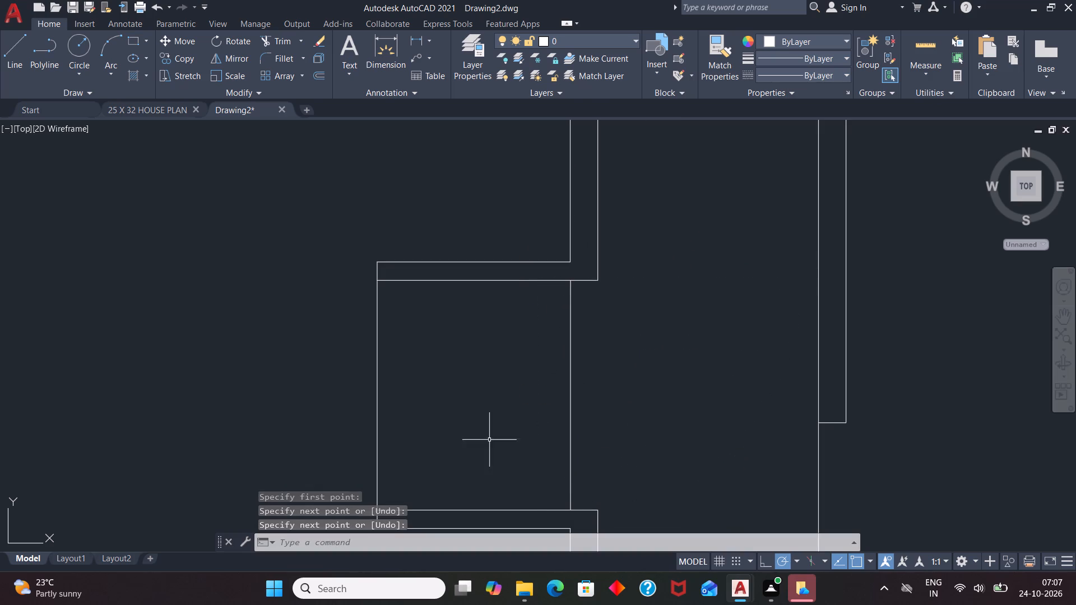
Copy the recess's left inner line rightward as a fitted array of 3 items, dividing the recess into three equal strips.
scroll(571, 295, "down", 2)
left_click(495, 334)
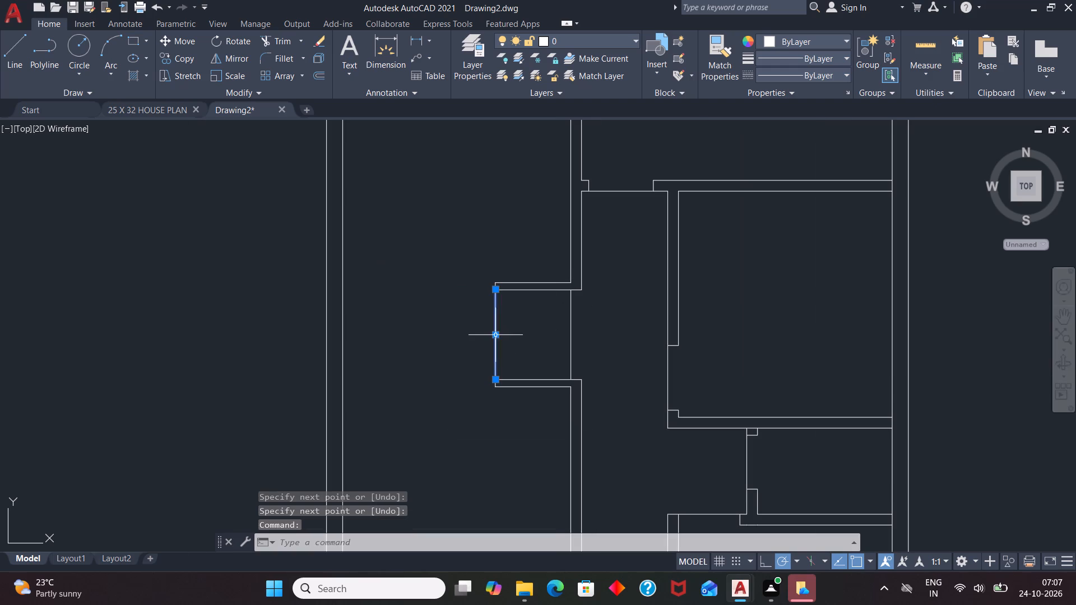
key("c")
key("o")
key("Return")
left_click(494, 336)
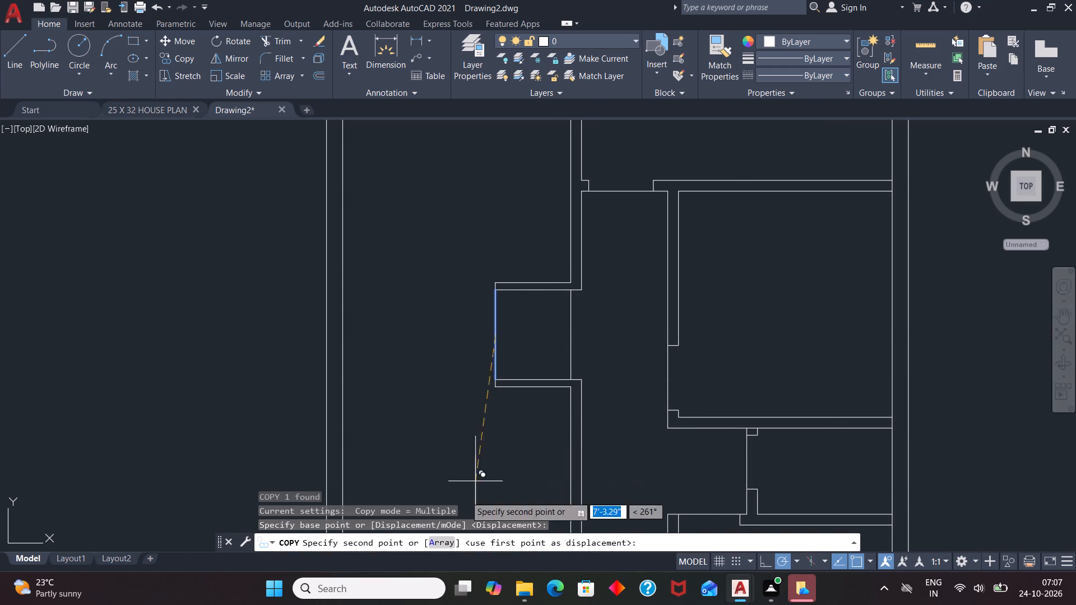
left_click(436, 542)
key("3")
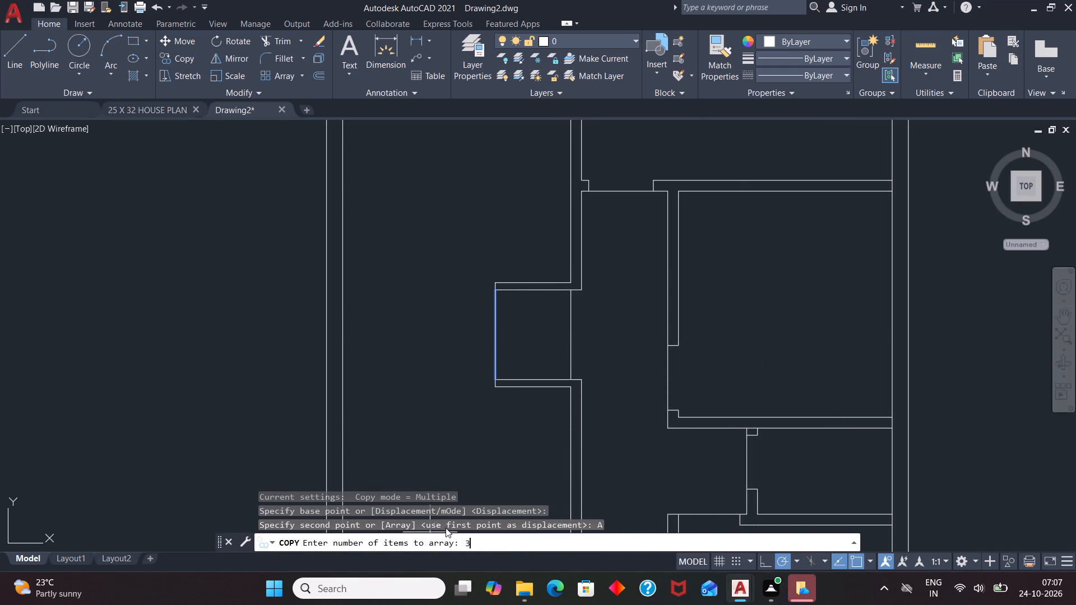
key("Return")
left_click(434, 541)
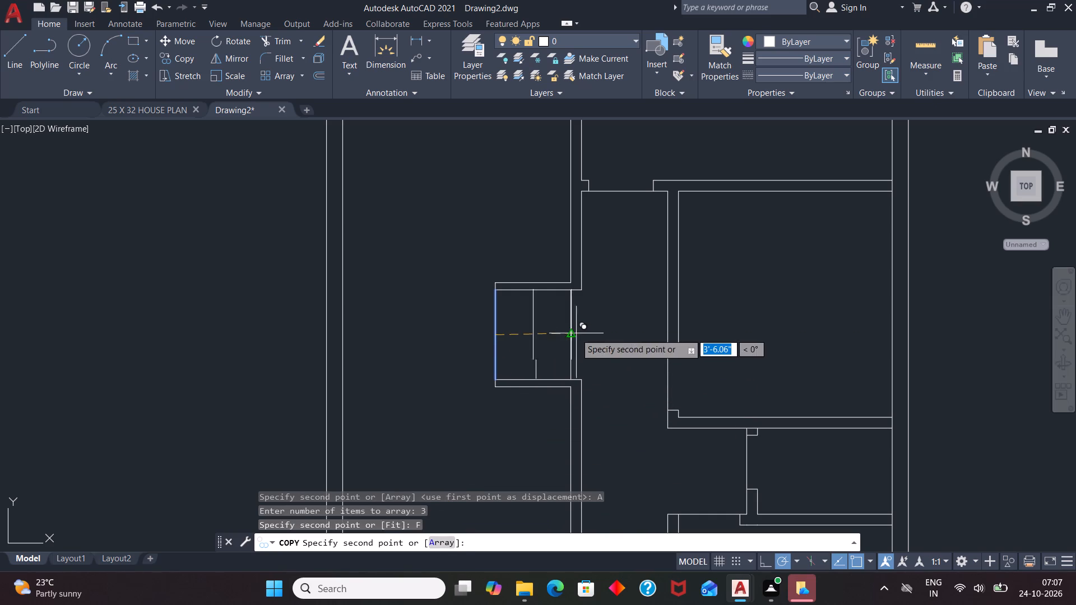
left_click(545, 340)
key("space")
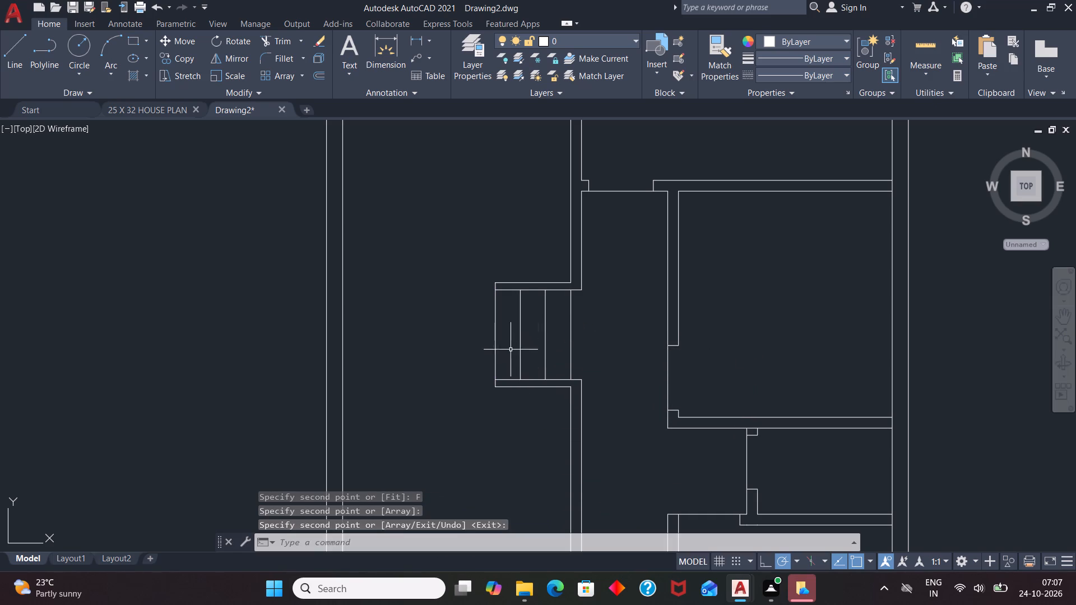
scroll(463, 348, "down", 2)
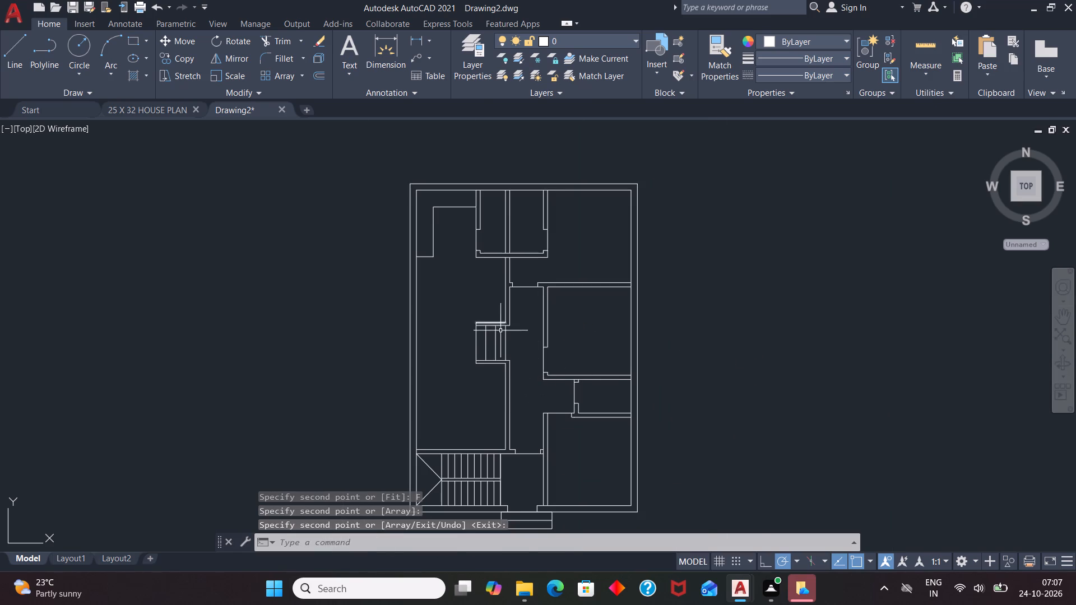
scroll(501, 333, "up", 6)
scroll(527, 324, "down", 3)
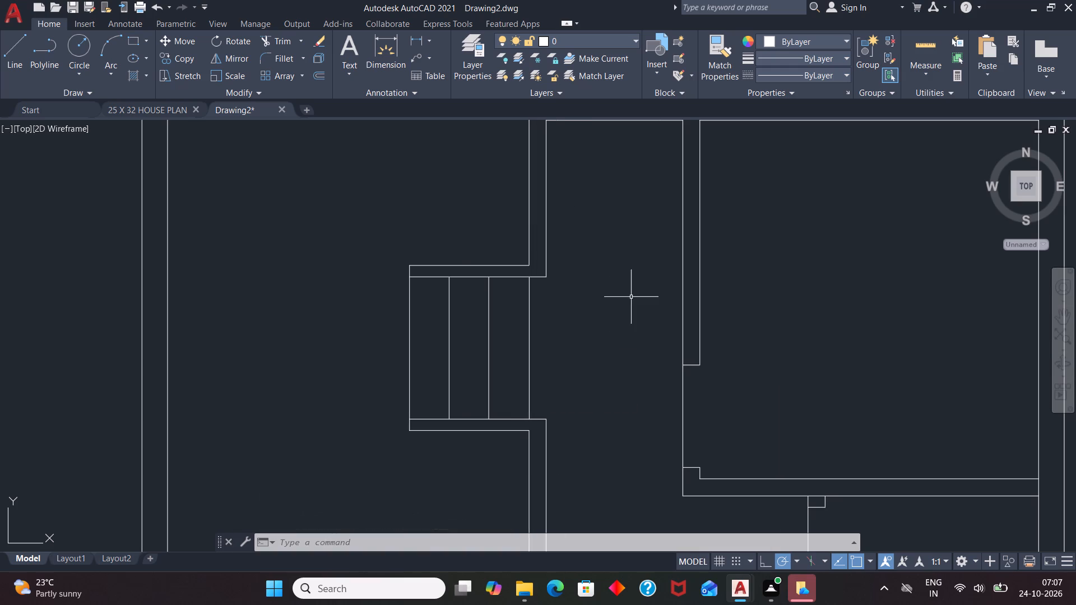
Replace the recess's right closing line with a vertical line joining the corners where its outer wall lines meet the partition's left face.
left_click(531, 320)
key("Delete")
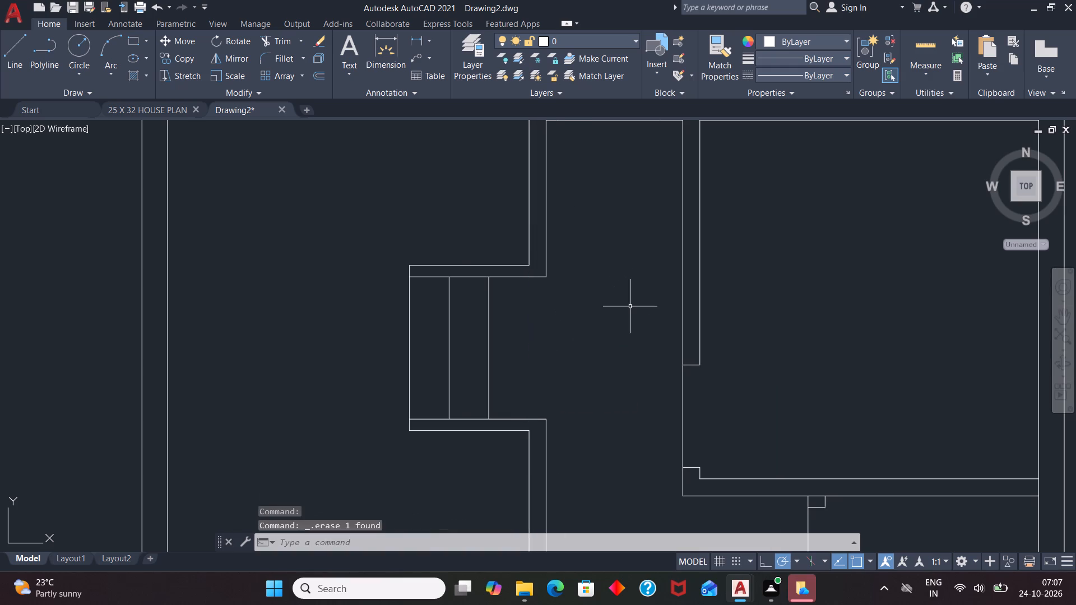
key("l")
key("Return")
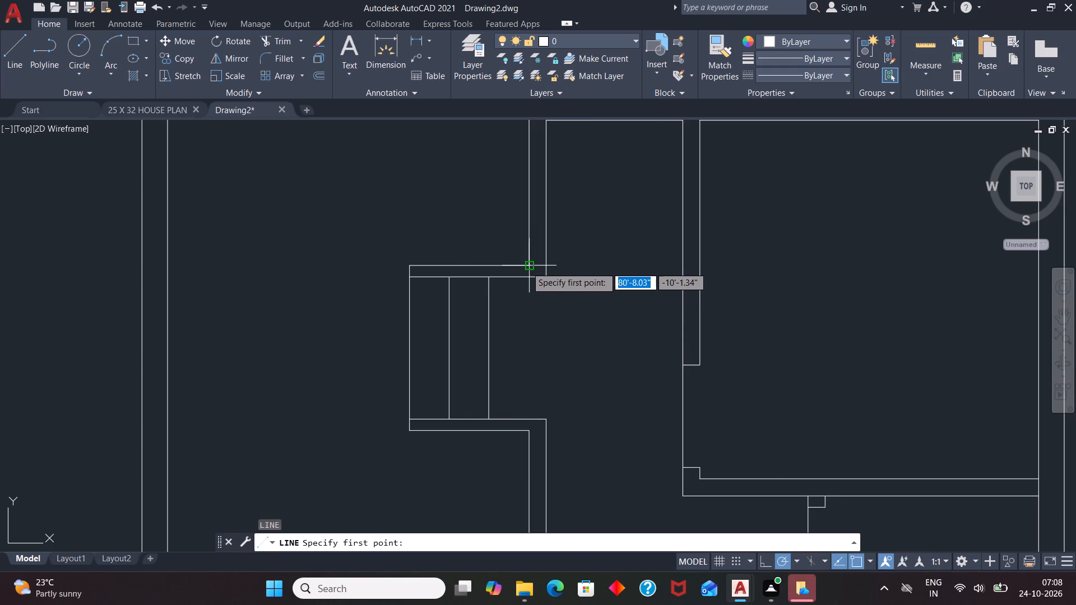
left_click(526, 267)
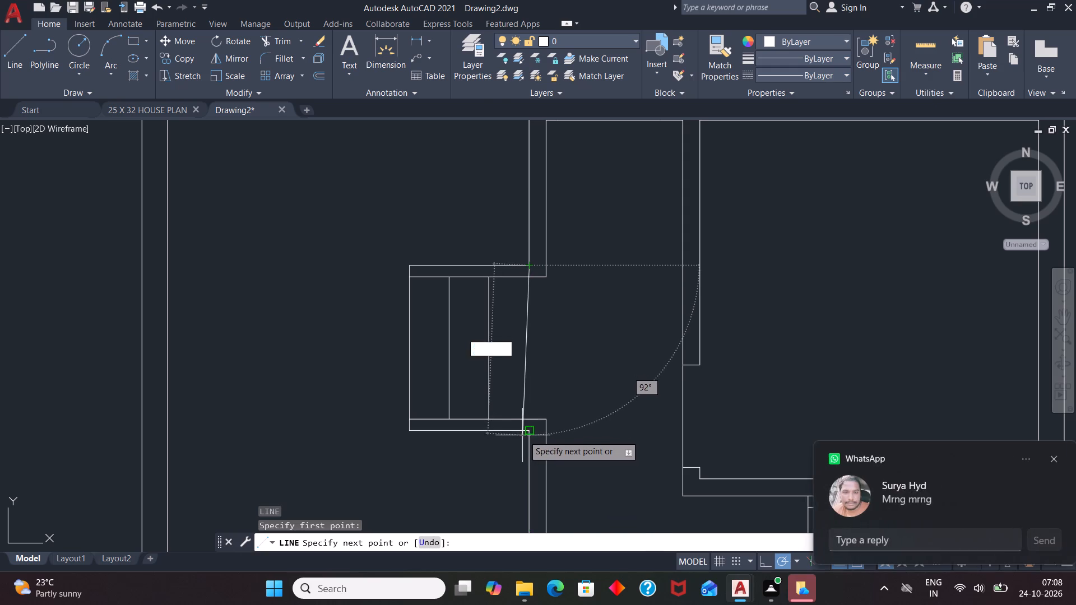
scroll(531, 439, "up", 3)
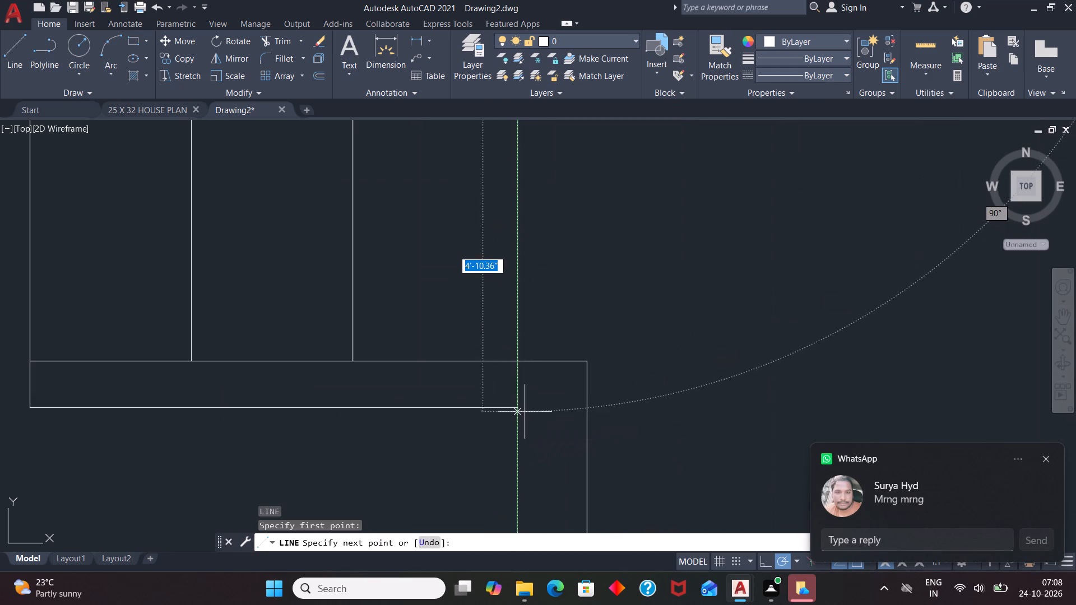
left_click(518, 406)
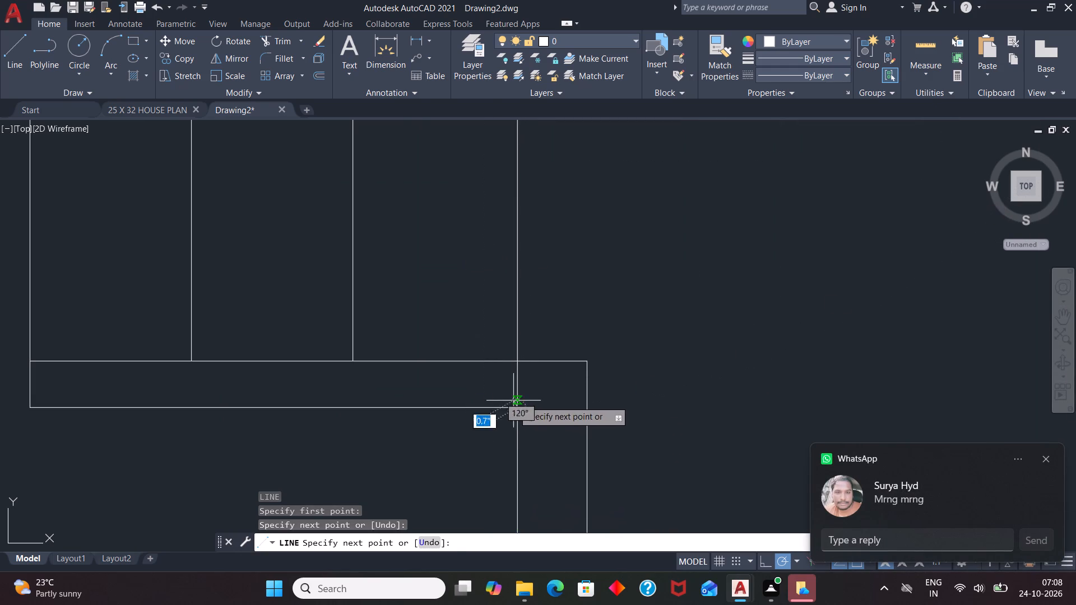
key("space")
scroll(543, 347, "down", 3)
Trim the new closing line's two end pieces where it crosses the recess's upper and lower walls.
key("r")
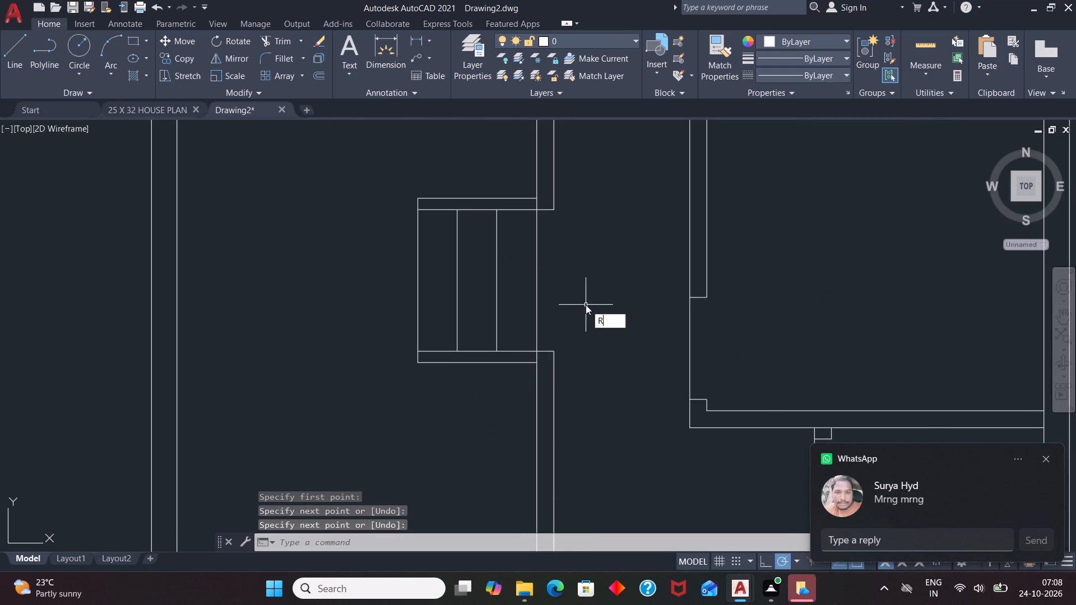
key("BackSpace")
type("TR")
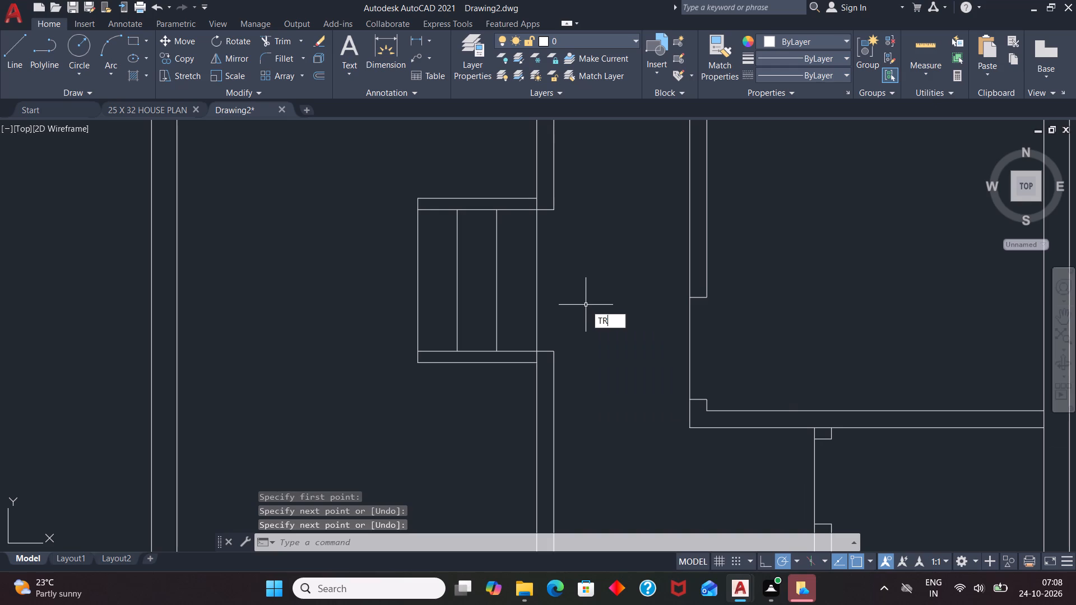
key("Return")
key("Return")
left_click(537, 205)
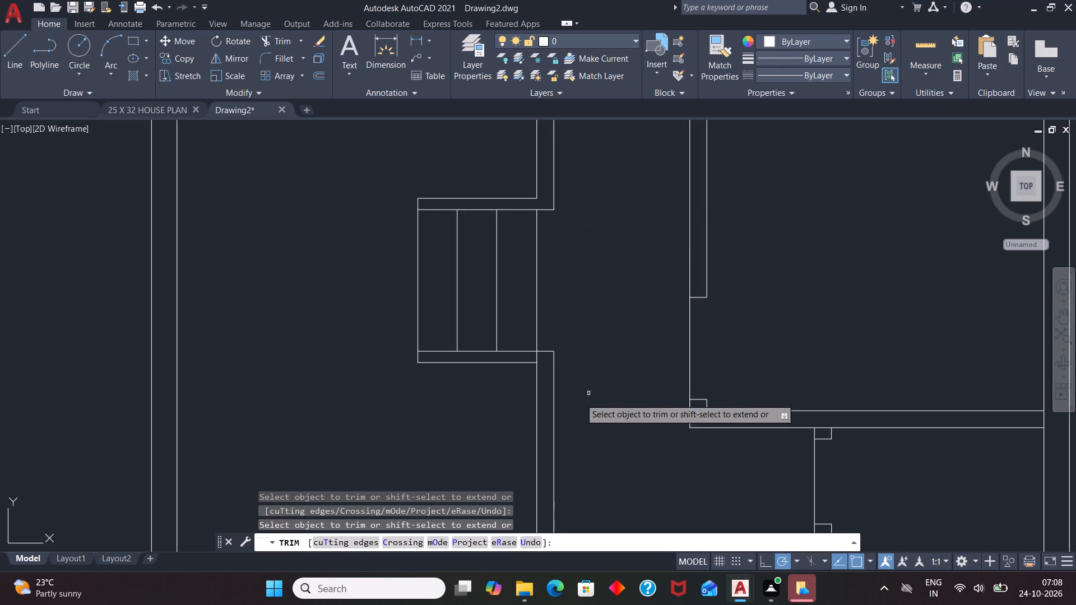
left_click(535, 357)
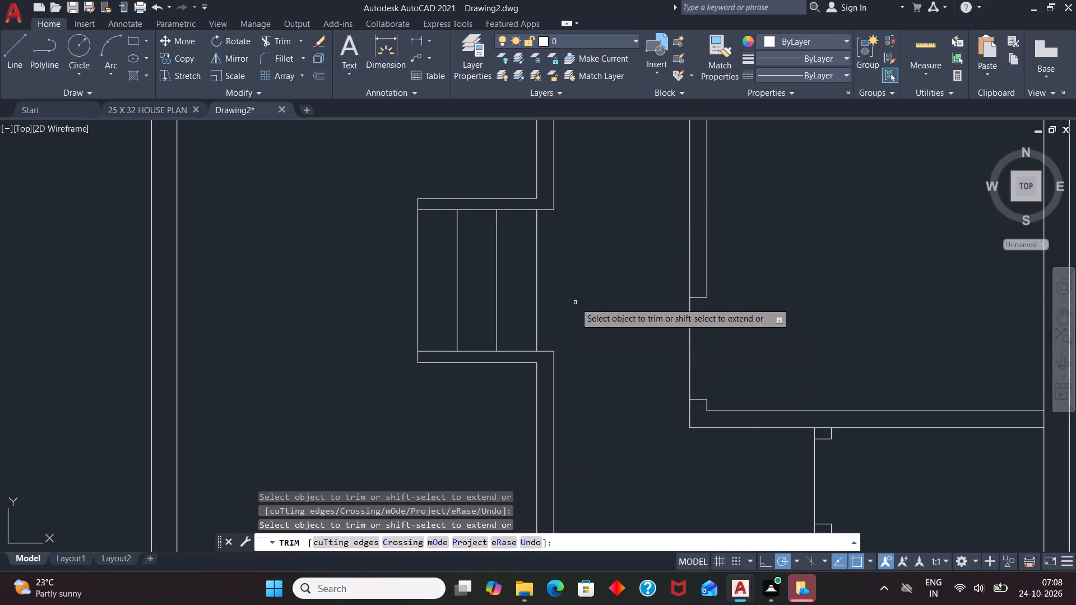
key("Escape")
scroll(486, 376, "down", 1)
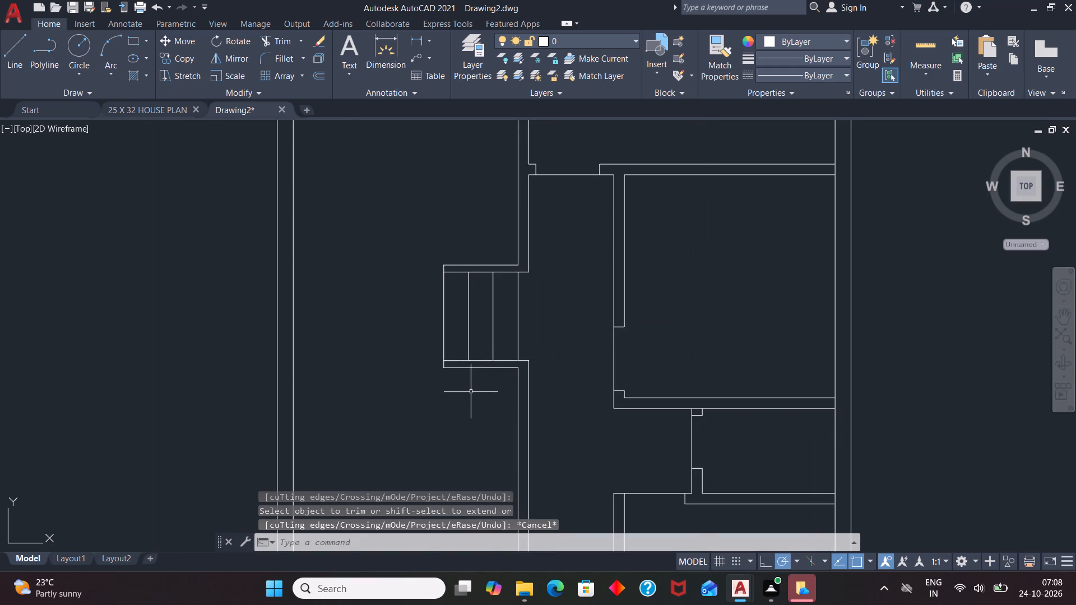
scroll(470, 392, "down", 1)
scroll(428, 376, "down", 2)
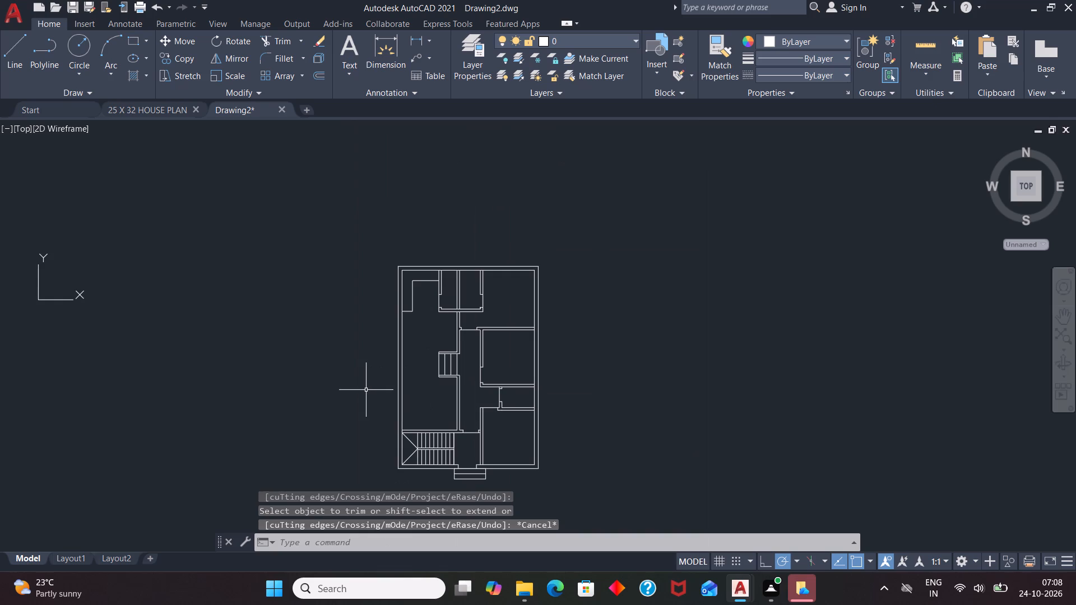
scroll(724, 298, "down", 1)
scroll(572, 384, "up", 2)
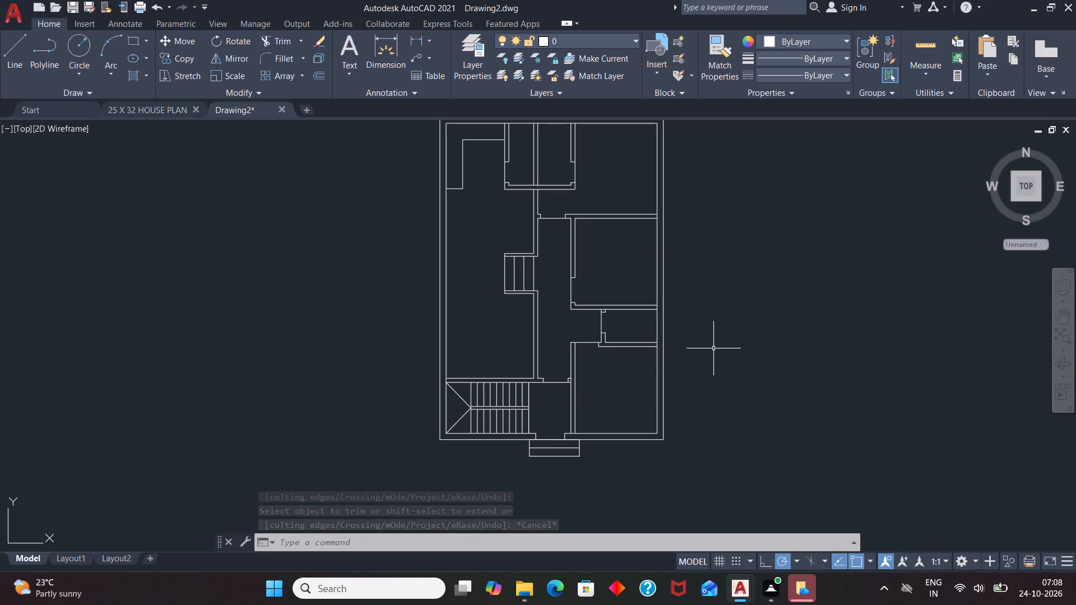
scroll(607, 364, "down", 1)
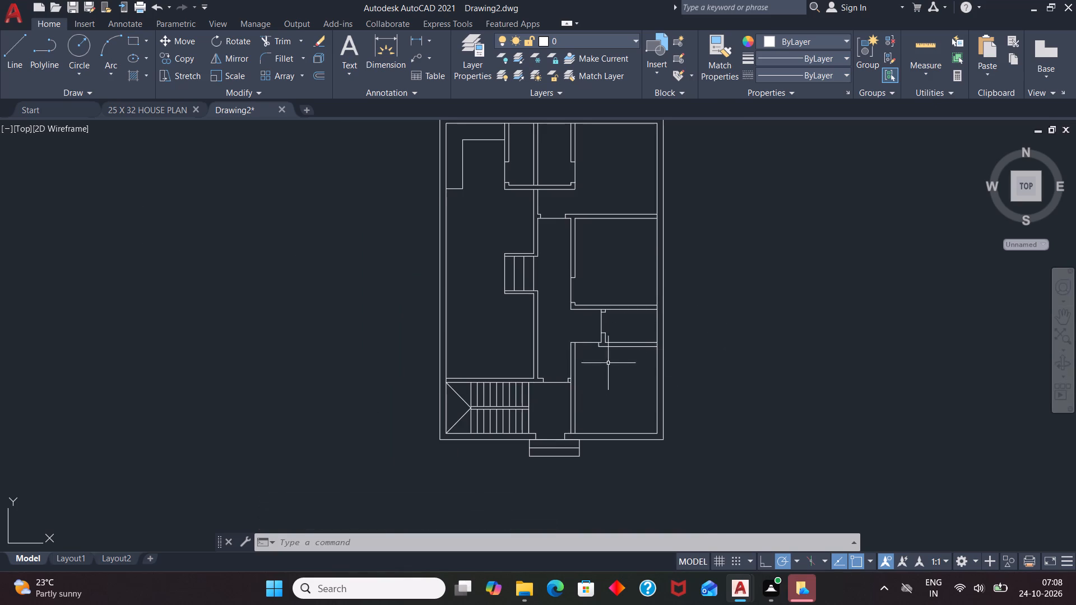
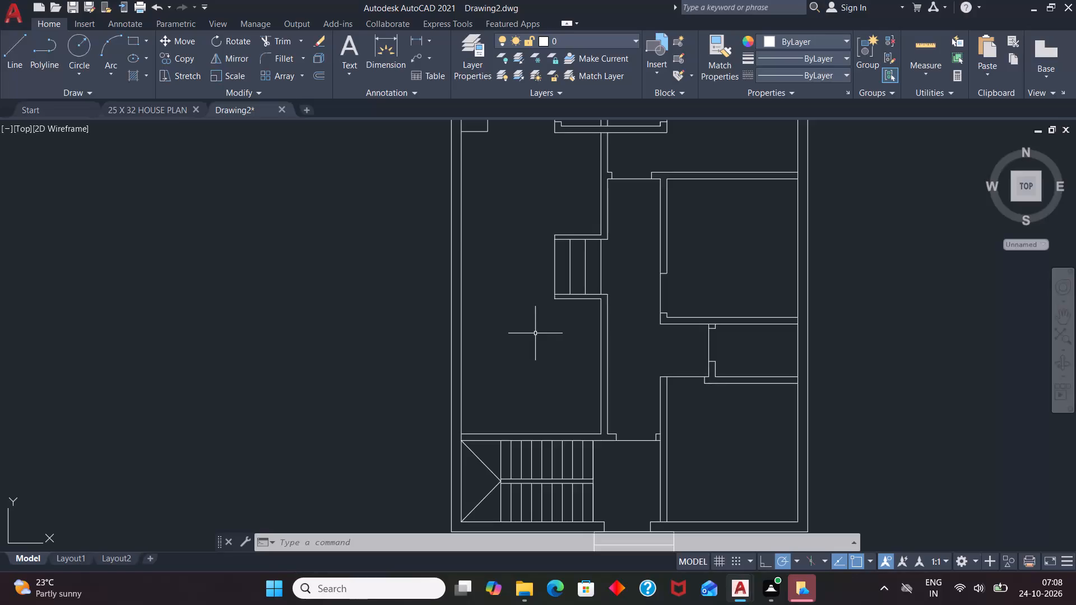
Draw a 9" by 54" upright rectangle in the empty space to the right of the house plan.
scroll(406, 294, "down", 1)
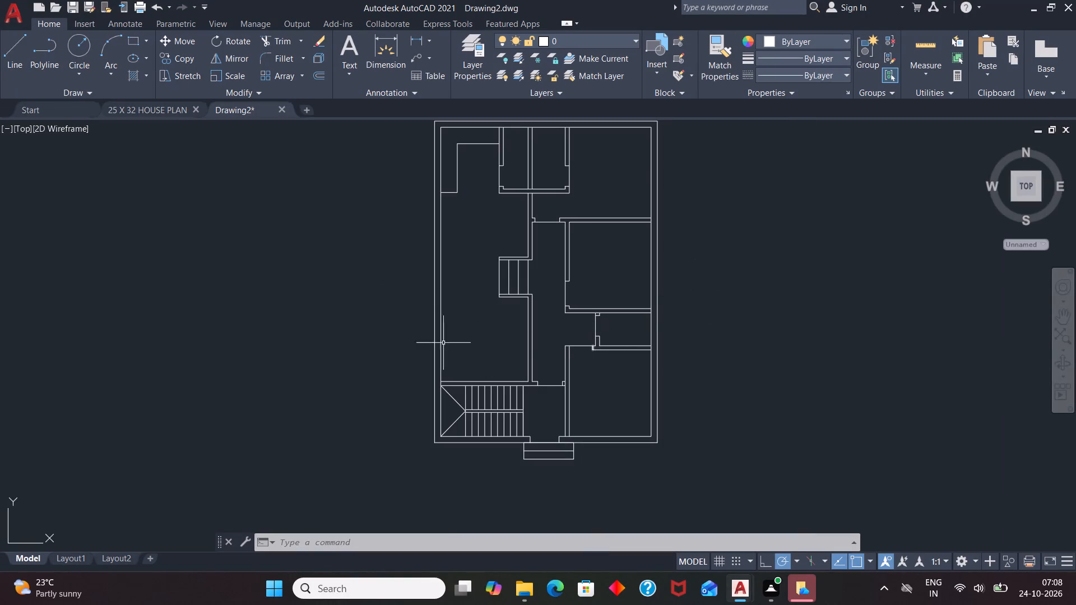
type("REC")
key("Return")
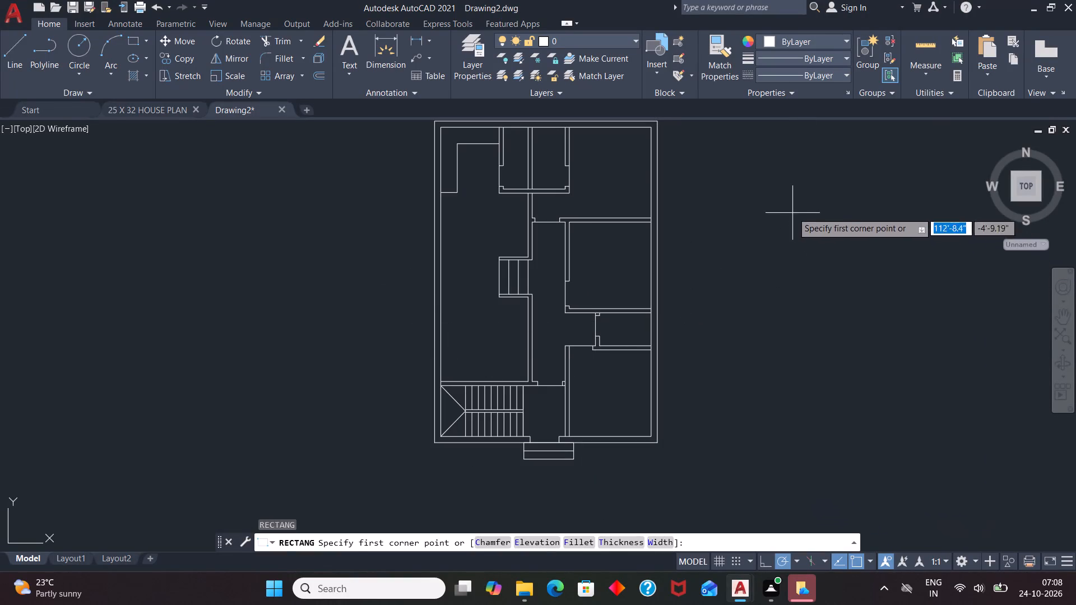
left_click(792, 212)
type("9\"")
key("Tab")
type("54")
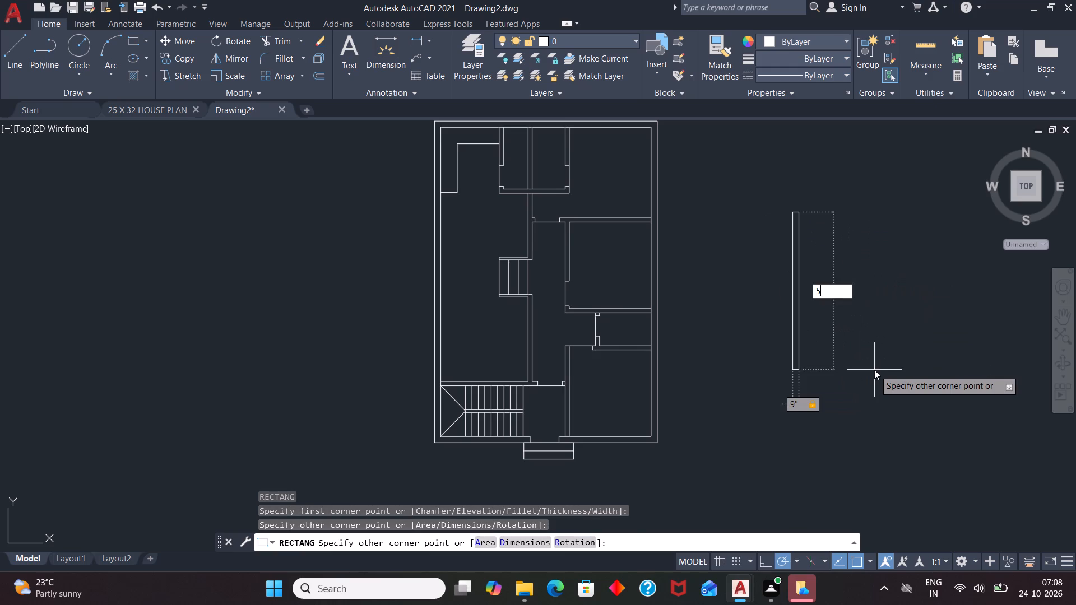
key("Return")
Draw a vertical centre line inside the new rectangle, from the midpoint of its top edge to the midpoint of its bottom edge.
key("l")
key("Return")
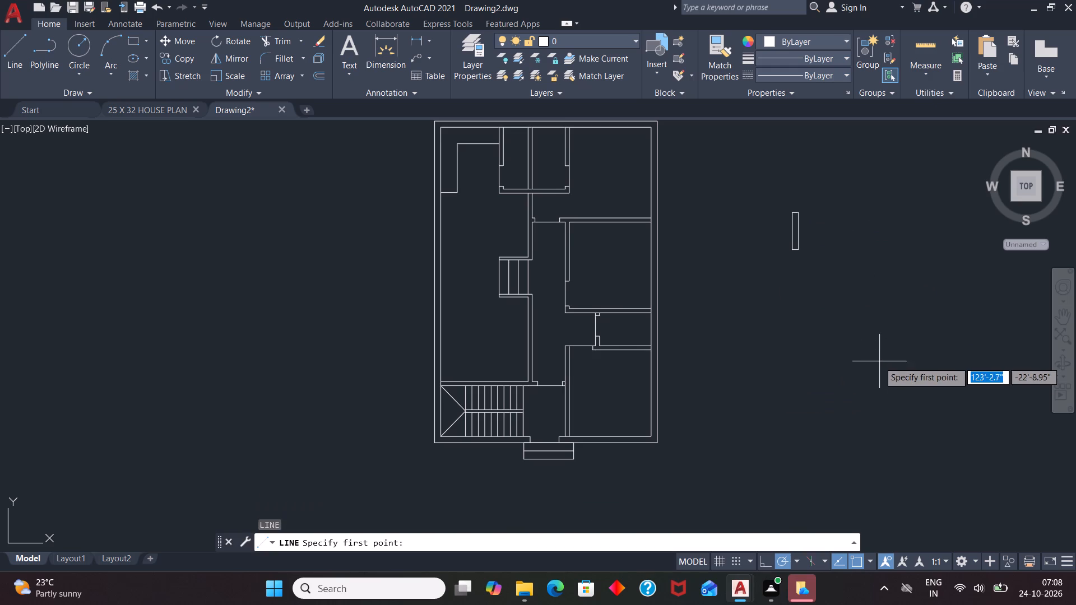
scroll(796, 224, "up", 4)
left_click(780, 159)
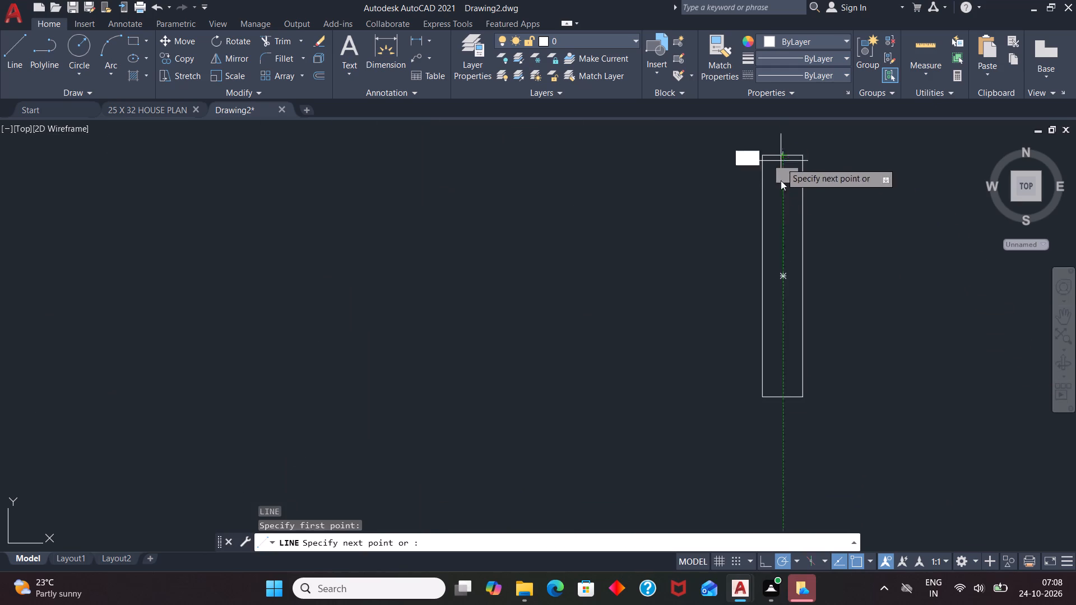
left_click(783, 400)
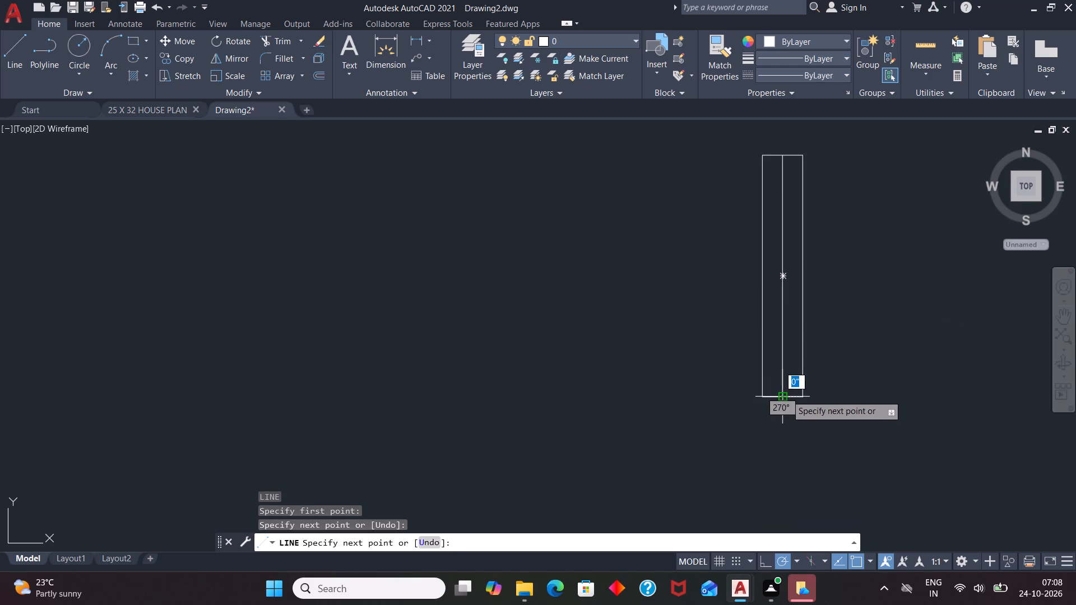
key("space")
Offset the rectangle's centre line 1" to both sides and delete the original centre line.
type("O")
key("Return")
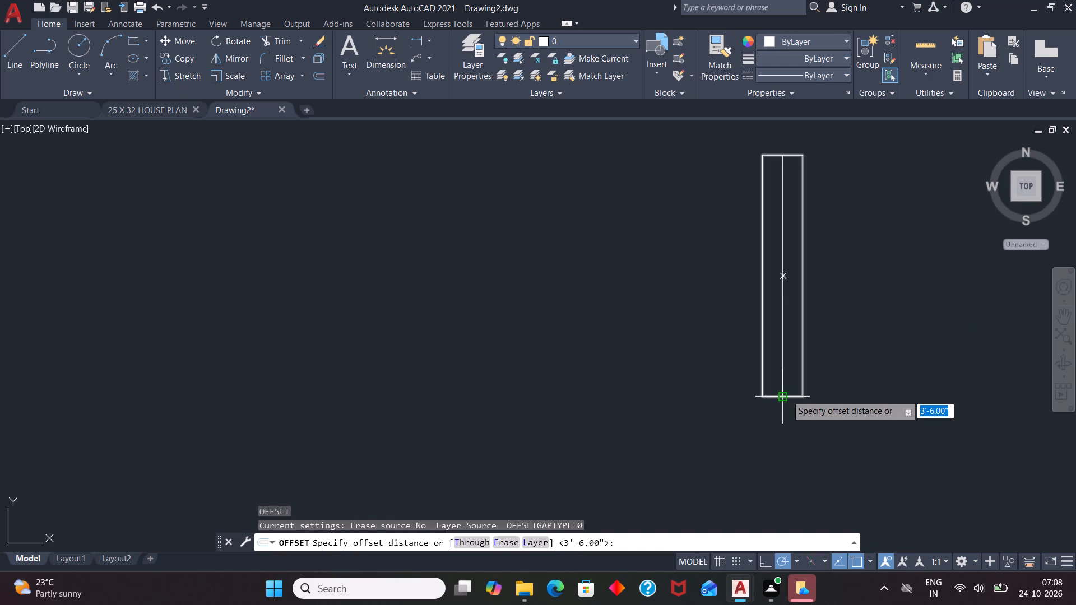
key("1")
key("Return")
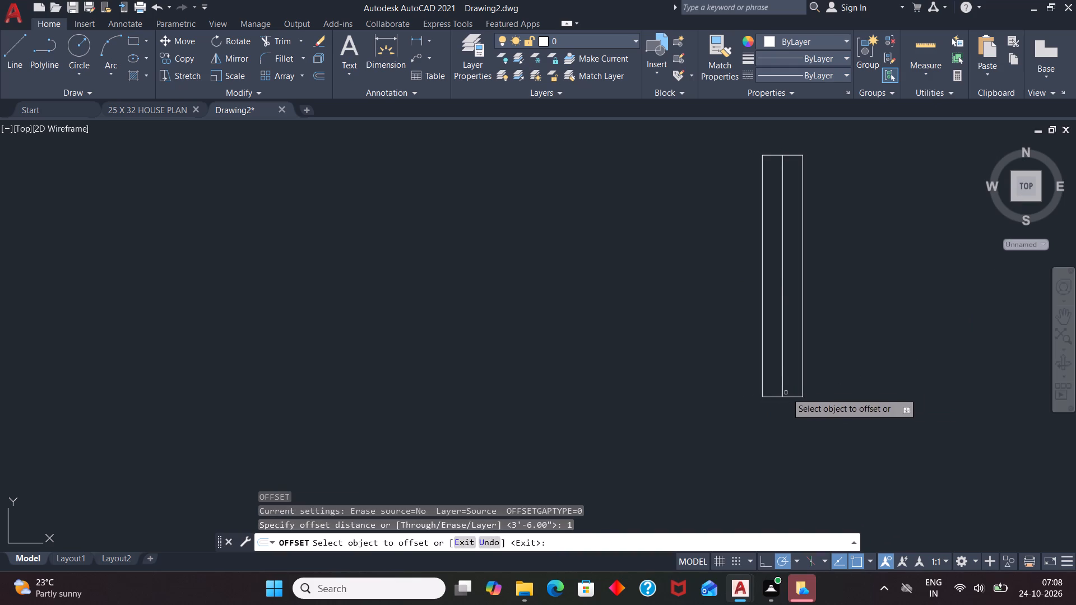
left_click(783, 363)
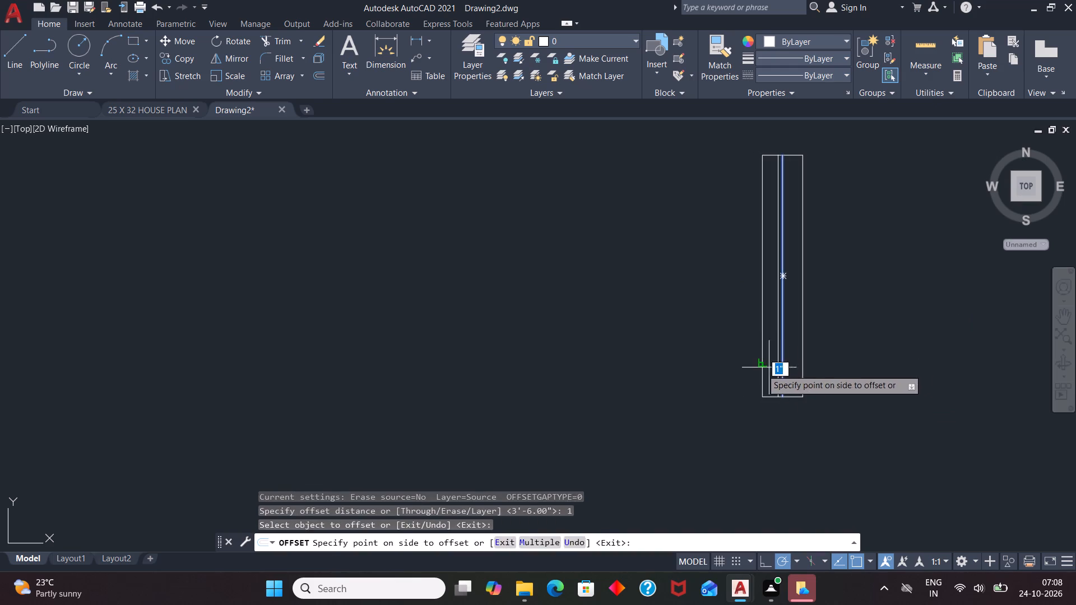
left_click(761, 369)
scroll(806, 344, "up", 3)
left_click(714, 366)
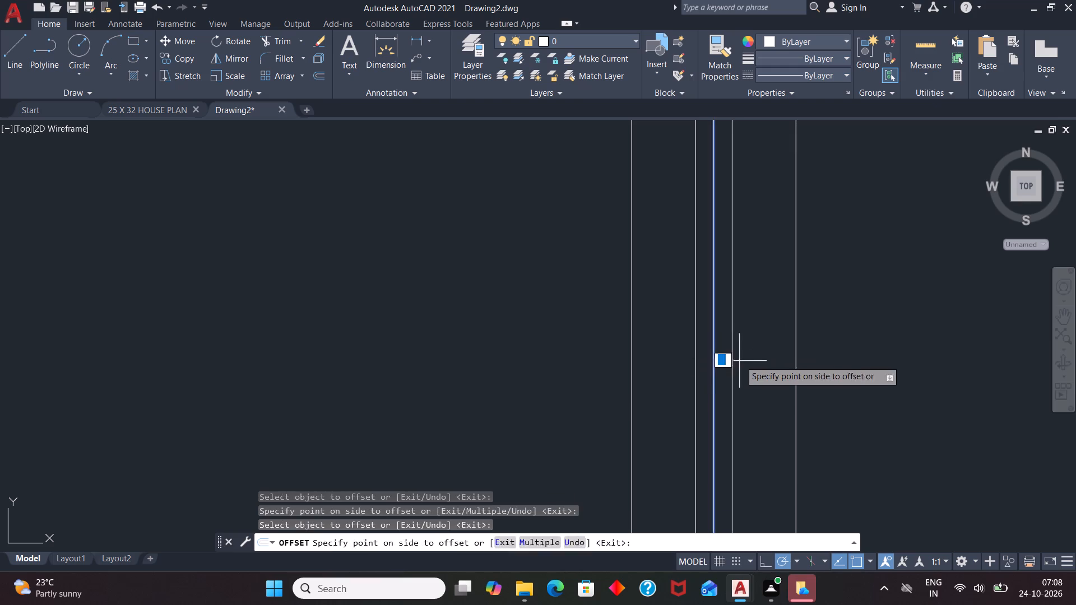
left_click(740, 360)
key("Escape")
left_click(712, 357)
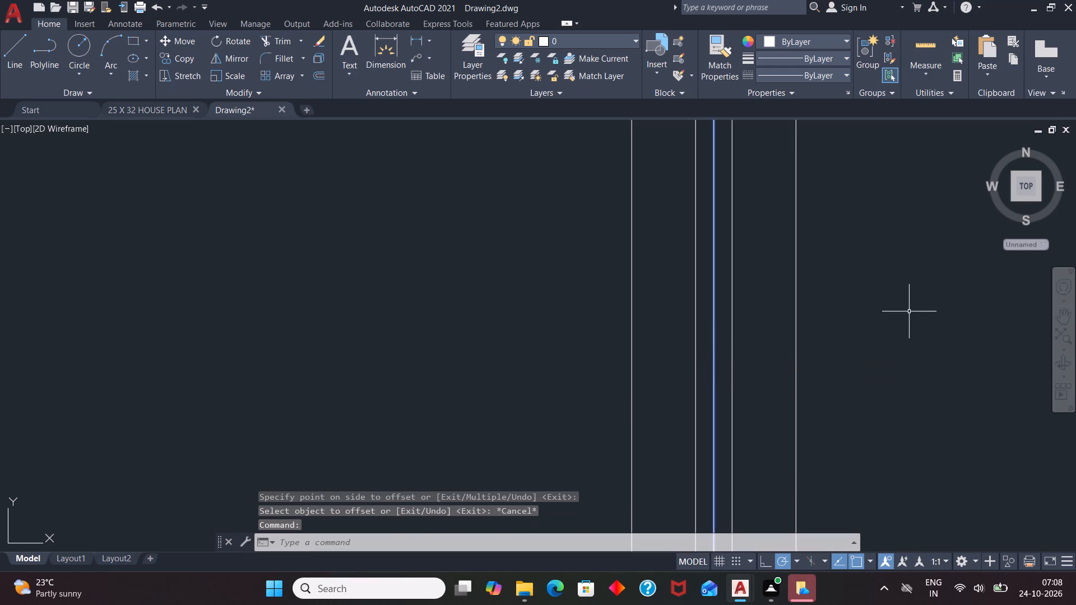
key("Delete")
Group the rectangle and its two inner lines into one window symbol.
scroll(822, 296, "down", 3)
left_click_drag(915, 296, 784, 260)
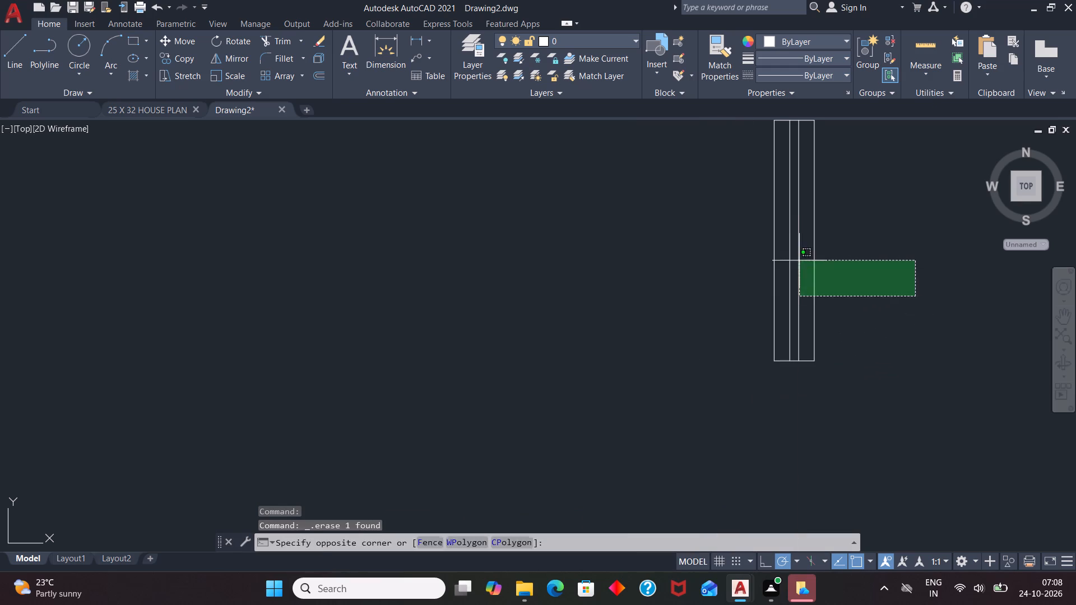
left_click_drag(784, 260, 702, 308)
left_click(857, 57)
Copy the window group from its top-right corner into the left outer wall, a little below the L-shaped counter.
scroll(801, 281, "down", 1)
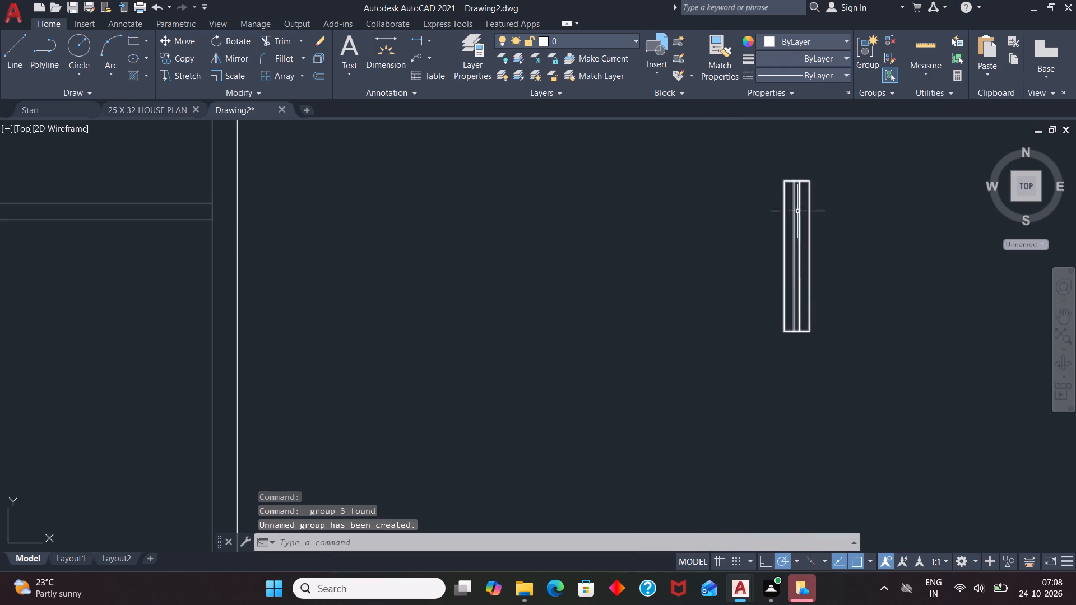
left_click(796, 208)
left_click(803, 208)
left_click(798, 215)
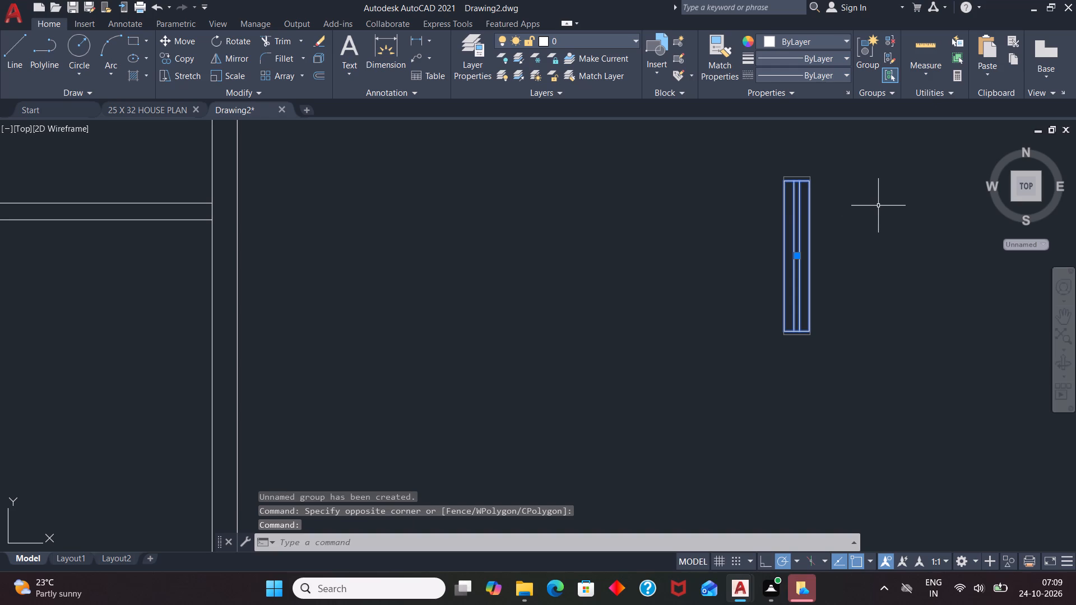
key("c")
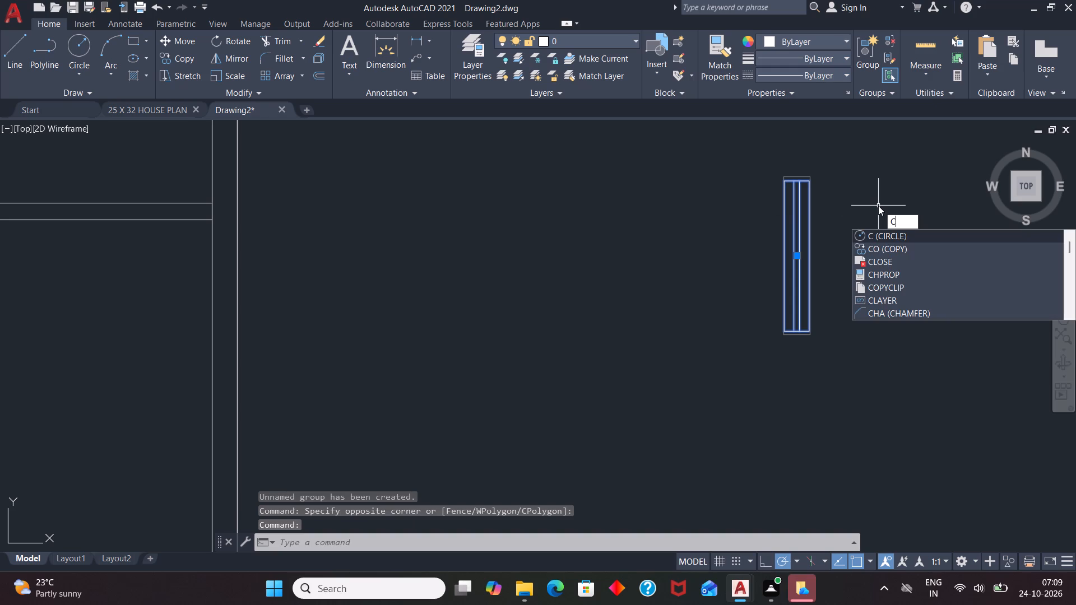
key("o")
key("Return")
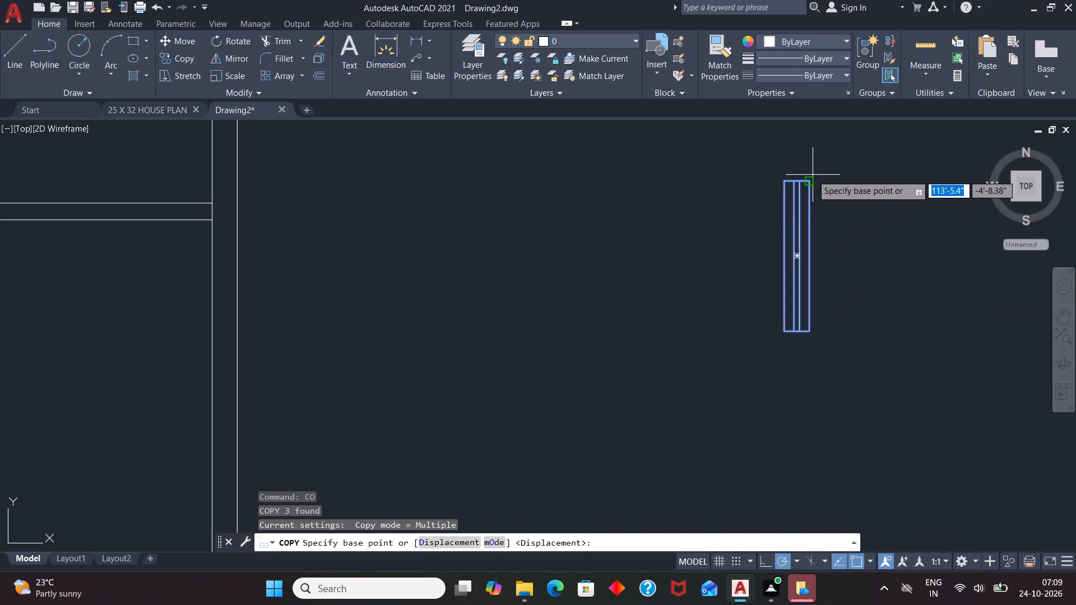
left_click(813, 177)
scroll(720, 243, "down", 4)
scroll(477, 252, "up", 4)
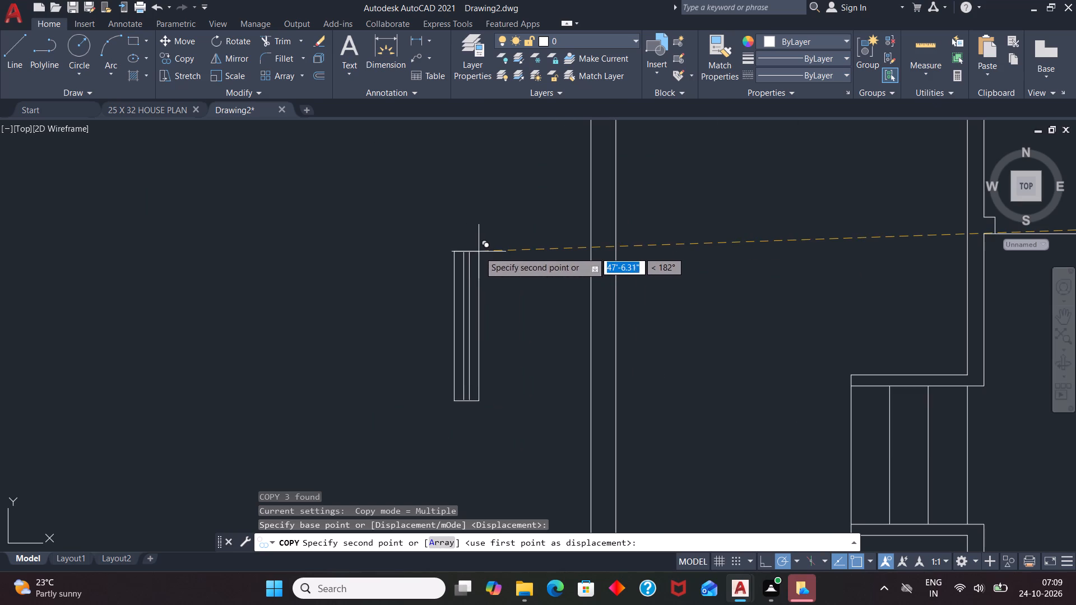
scroll(609, 234, "down", 1)
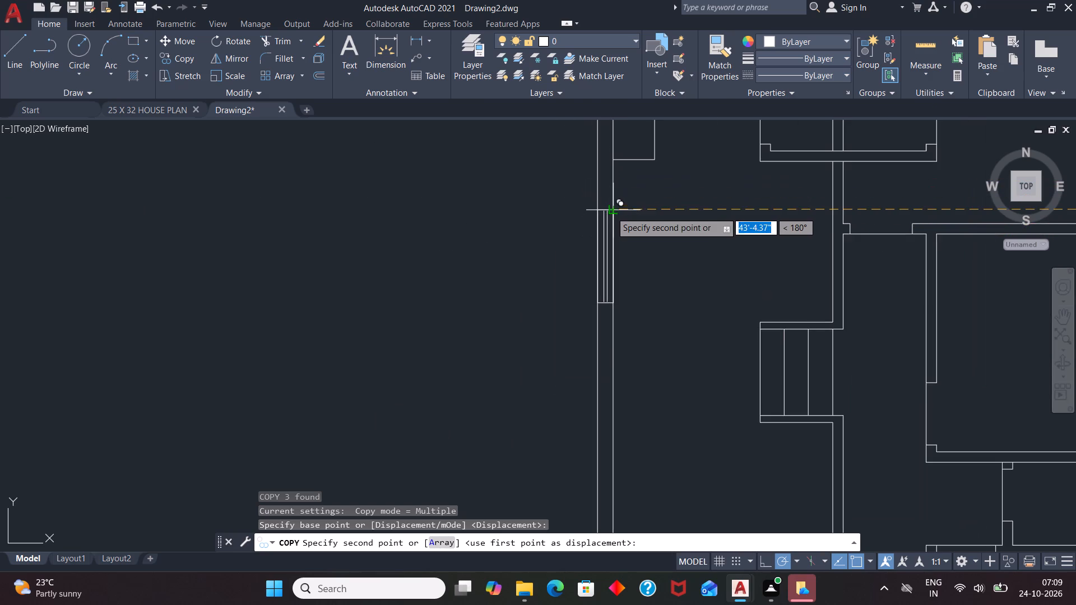
scroll(611, 212, "up", 4)
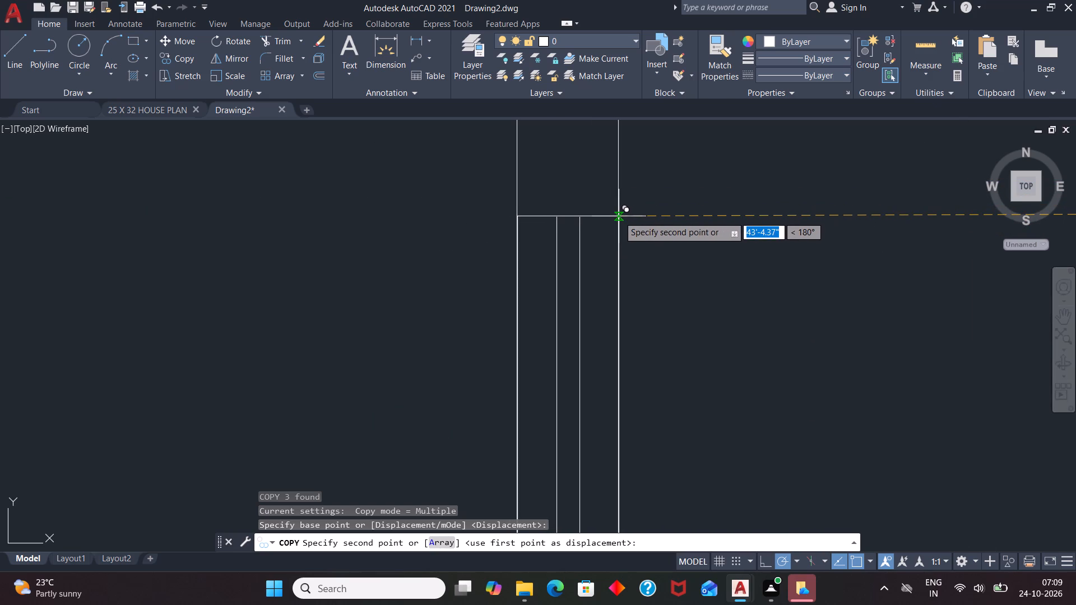
left_click(619, 216)
Place a second window copy in the left outer wall, a little above the staircase.
scroll(560, 285, "down", 2)
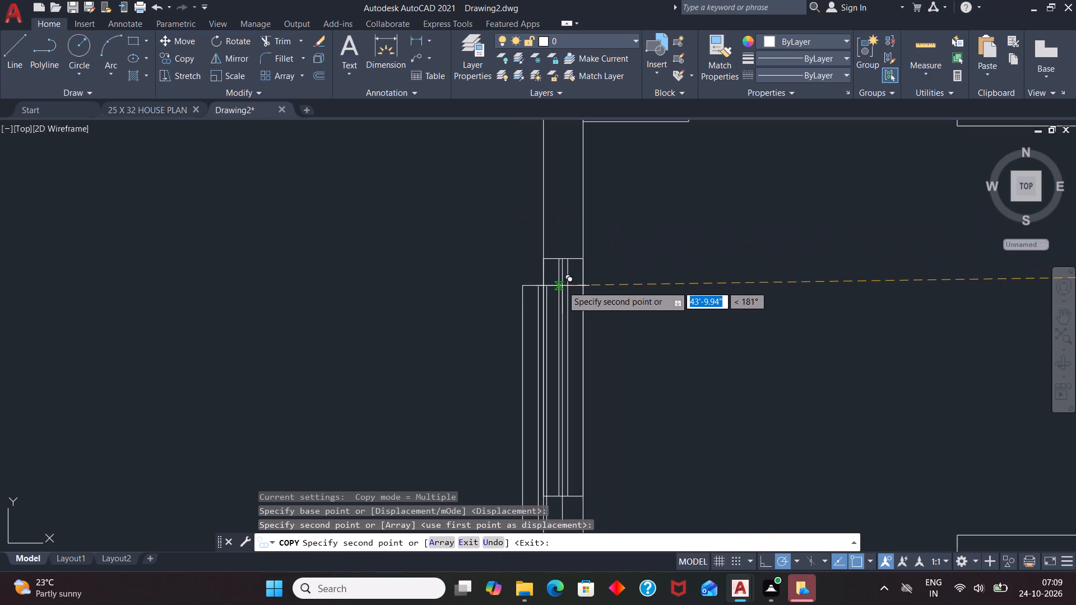
scroll(617, 201, "down", 3)
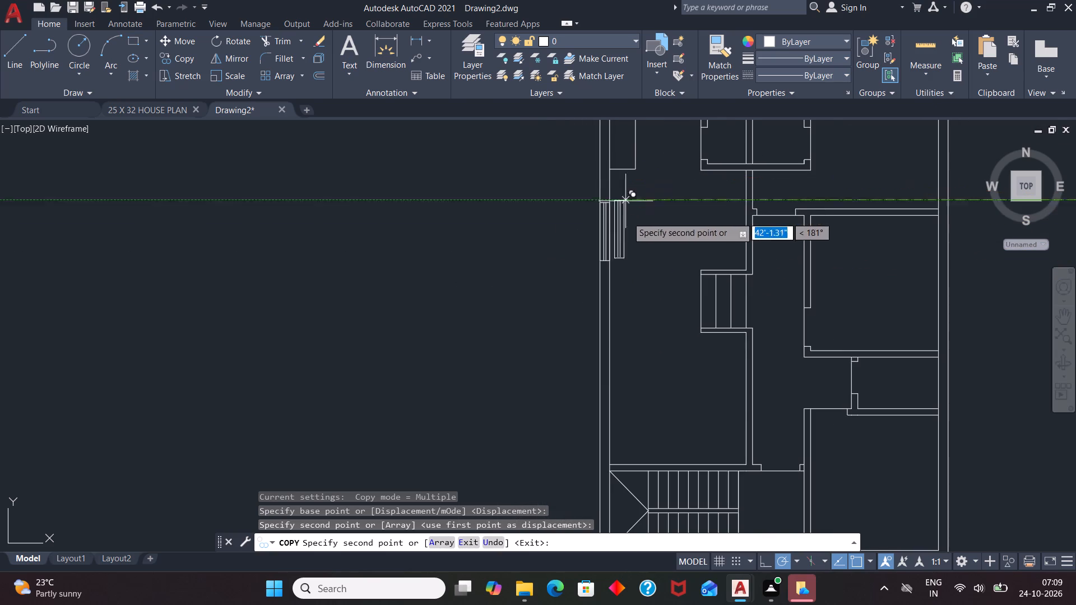
scroll(594, 396, "up", 3)
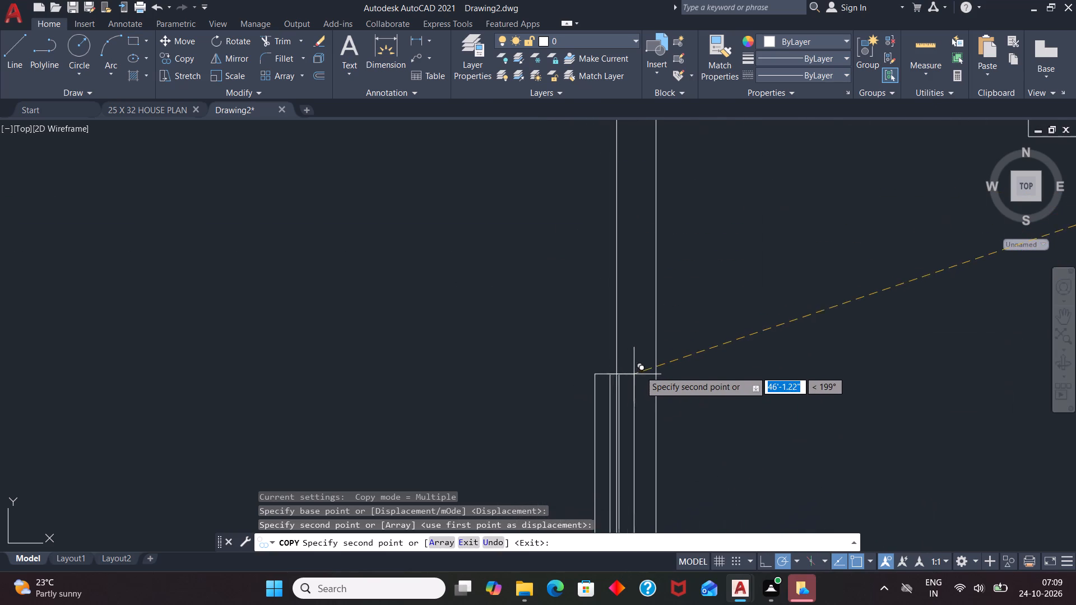
left_click(656, 359)
Place a third window copy in the right outer wall, beside the middle right-hand room.
scroll(592, 262, "down", 2)
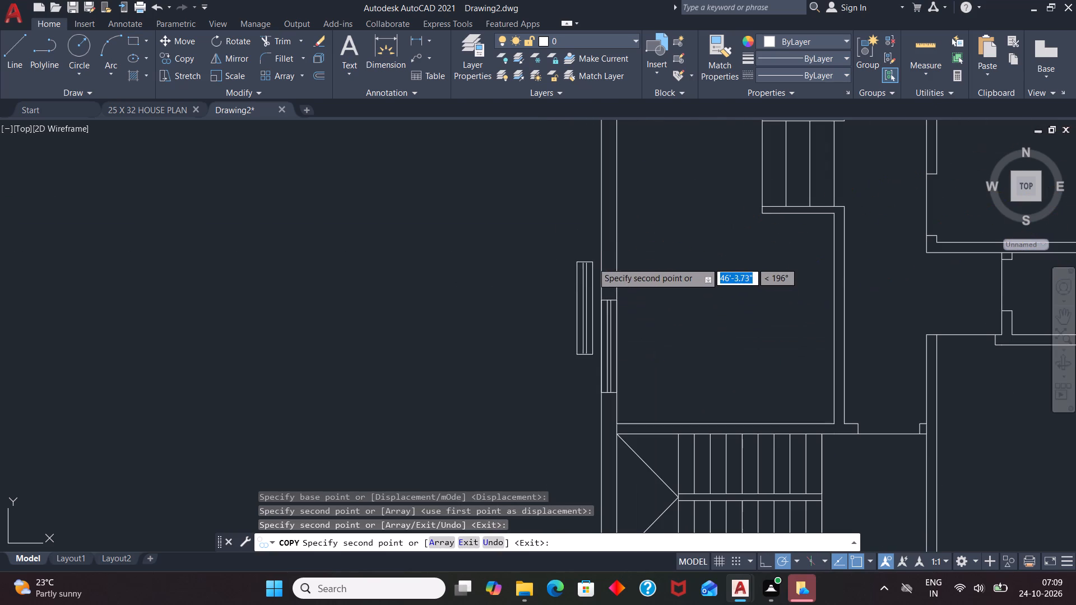
scroll(644, 240, "down", 2)
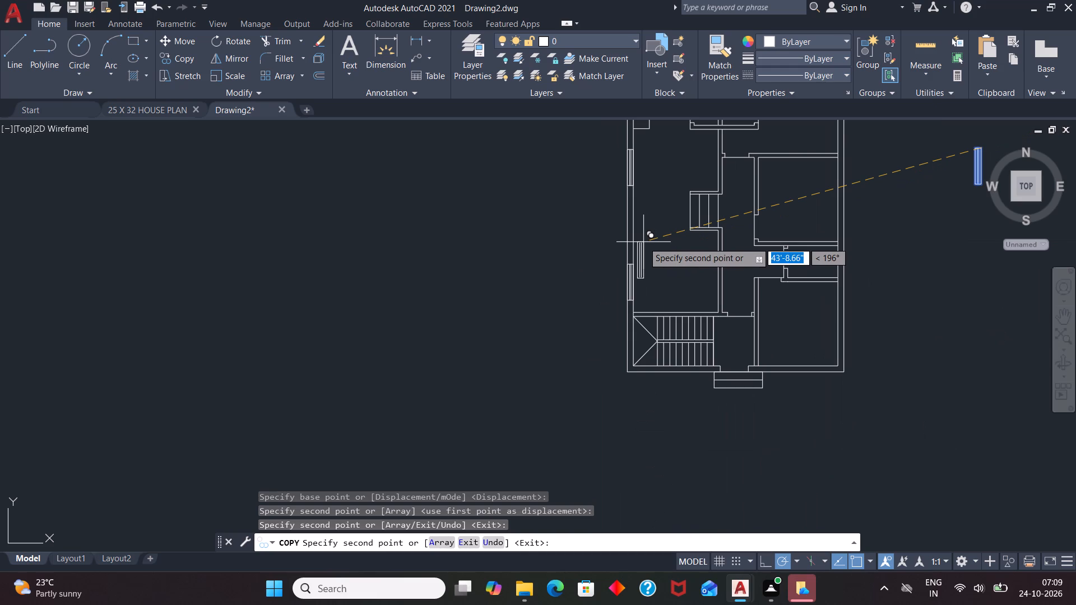
scroll(748, 347, "down", 1)
scroll(810, 235, "up", 4)
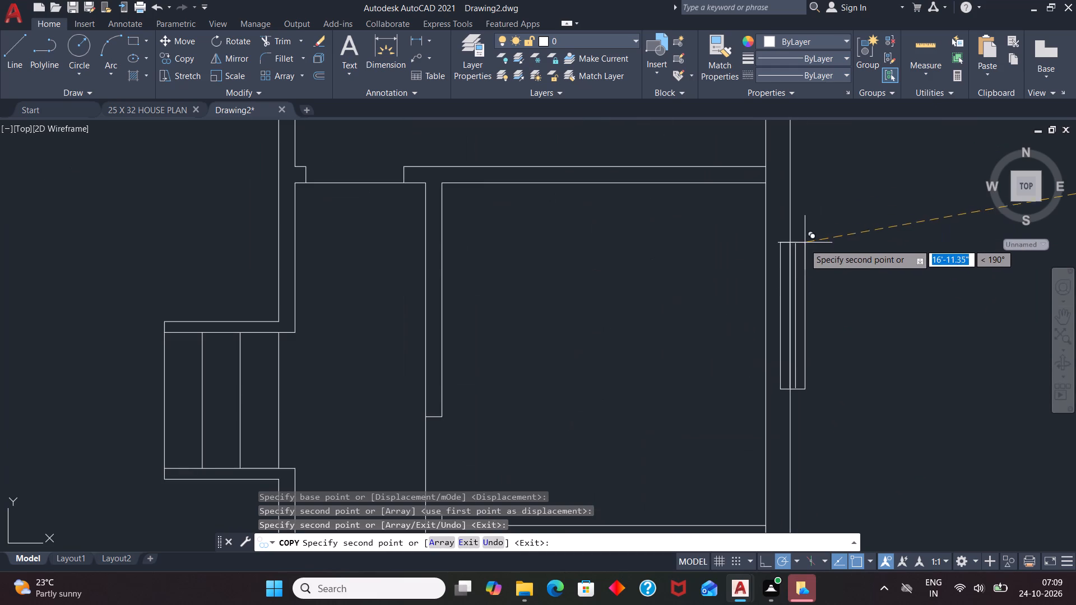
scroll(776, 306, "down", 2)
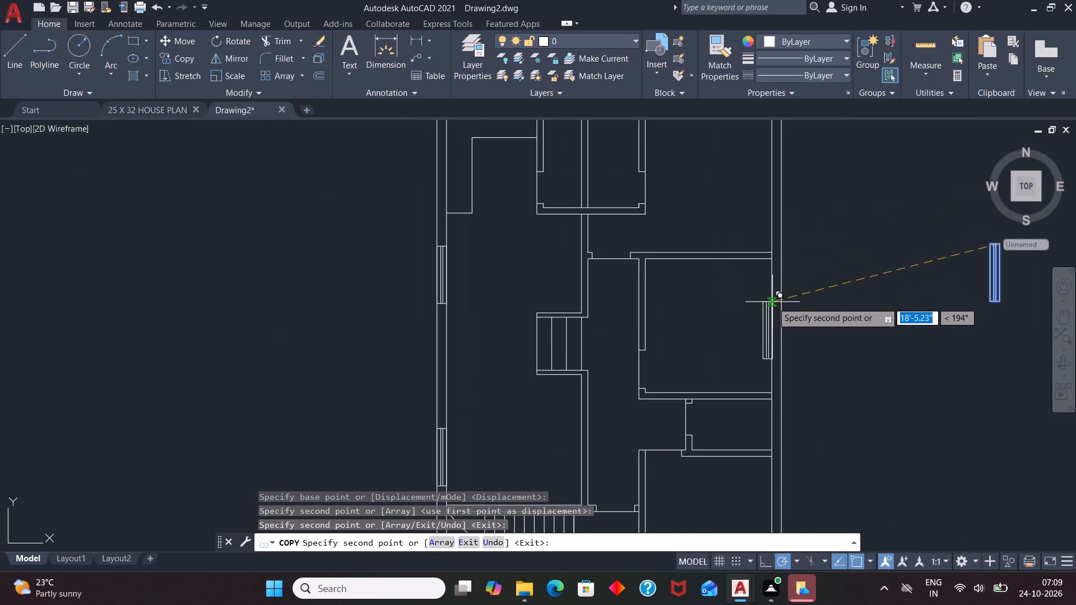
scroll(782, 306, "down", 1)
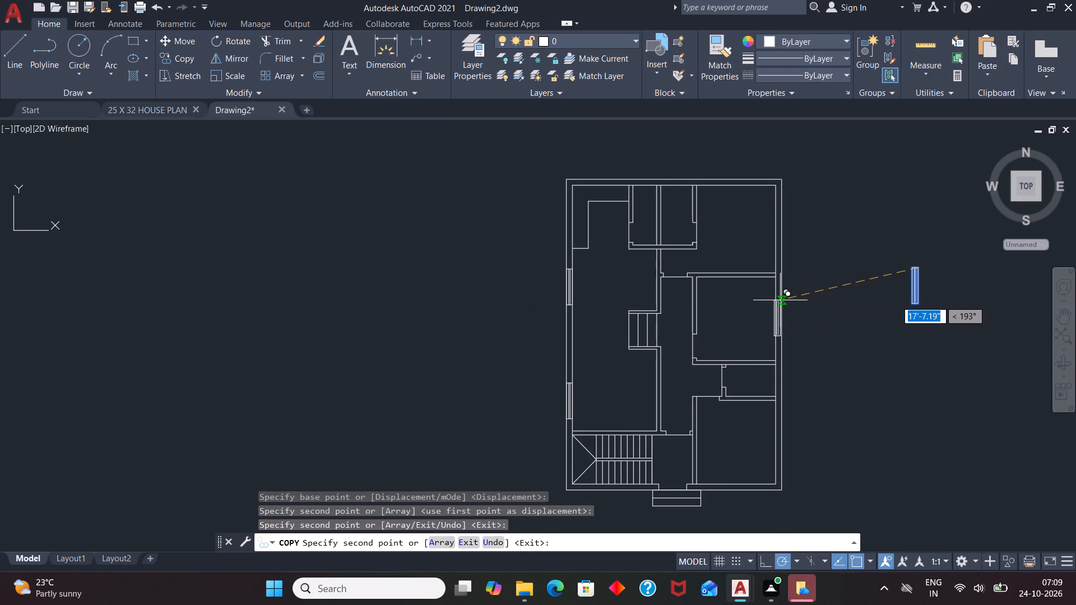
scroll(780, 300, "up", 5)
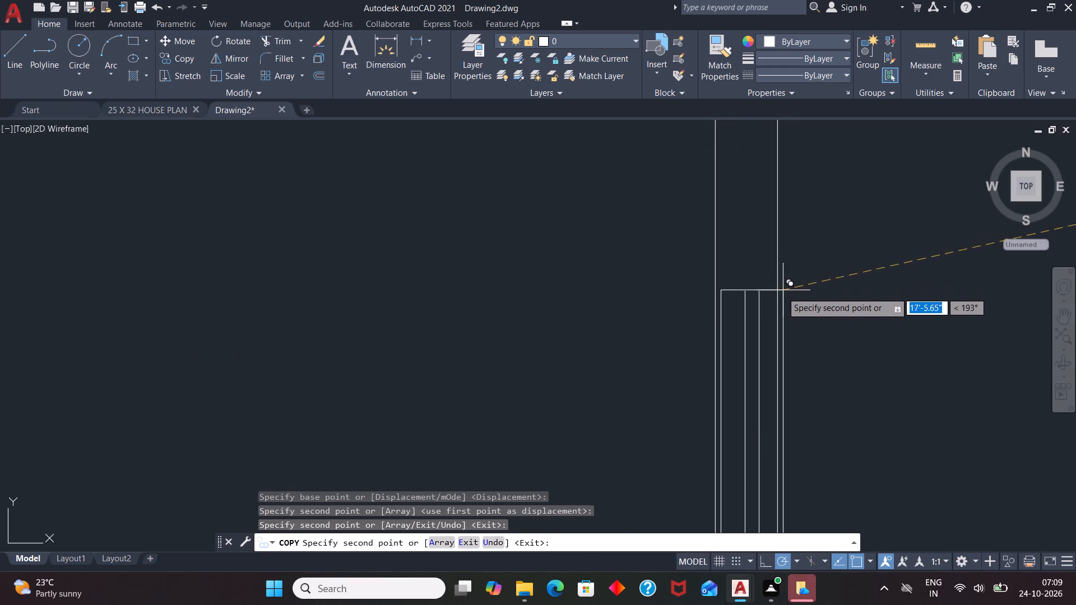
left_click(778, 299)
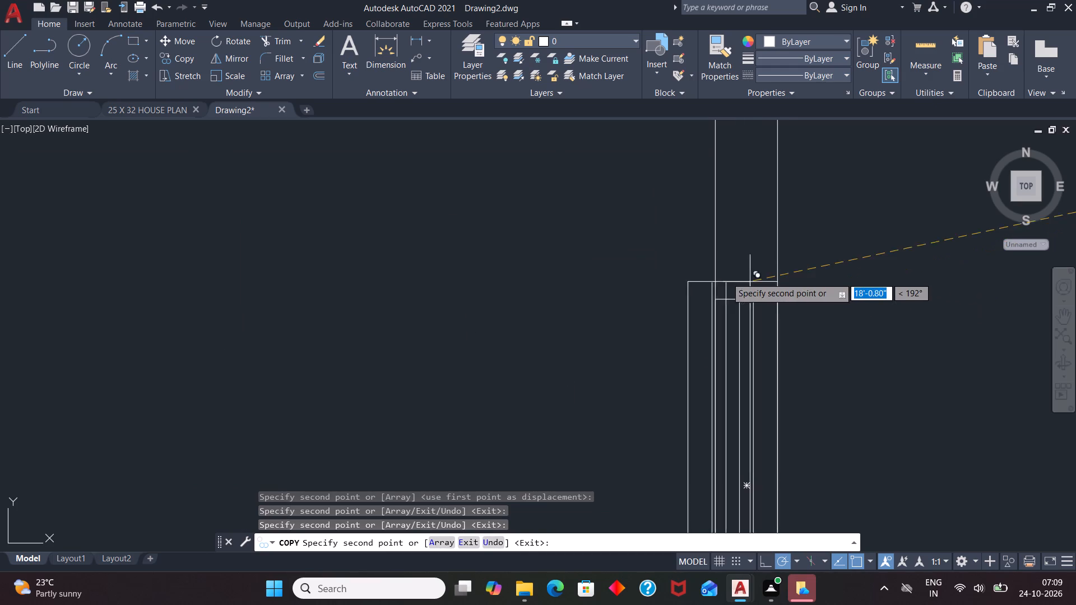
Place a fourth window copy in the right outer wall of the top-right room and finish copying.
scroll(721, 277, "down", 5)
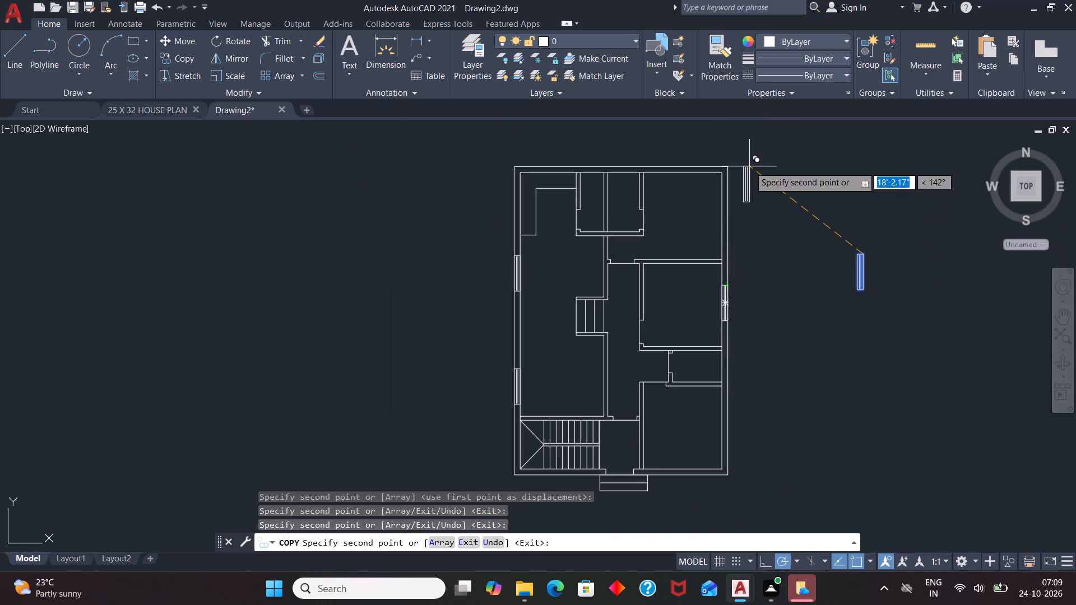
scroll(732, 206, "up", 5)
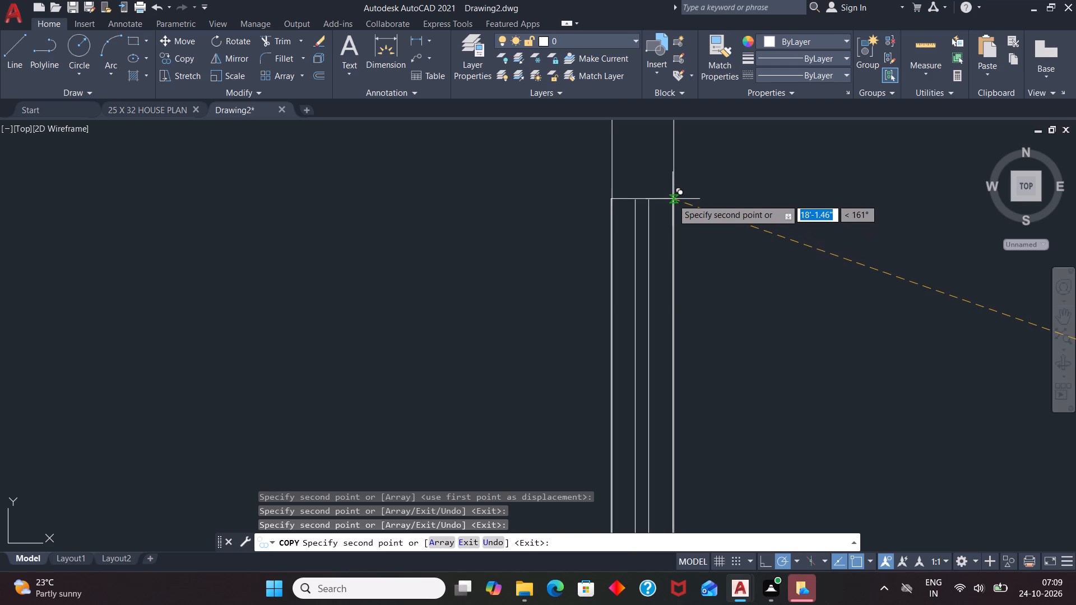
left_click(674, 188)
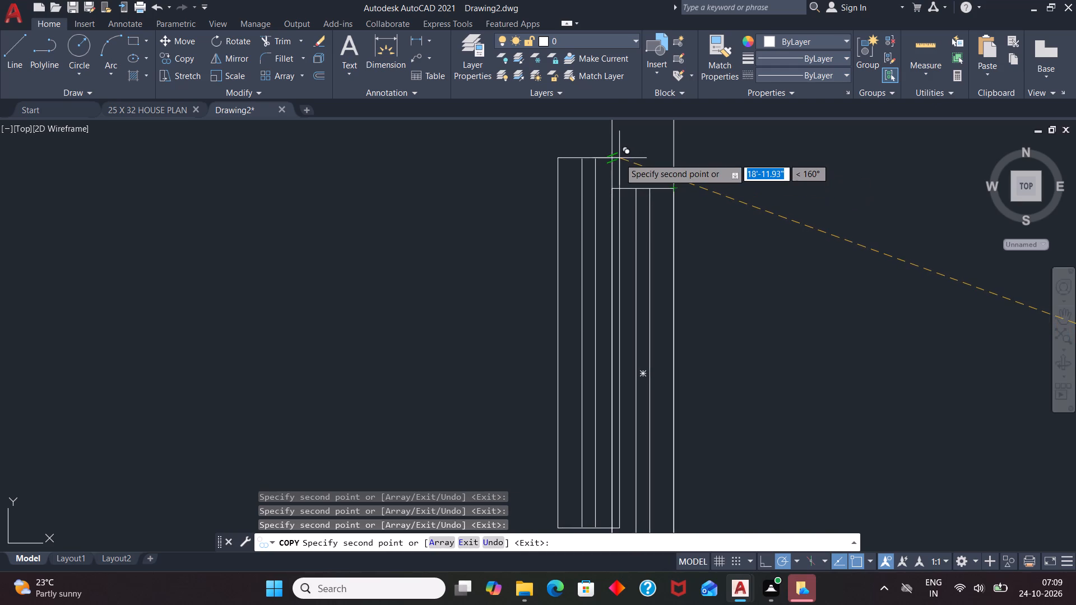
key("Escape")
Rotate the spare window group beside the plan 270° about its top-right corner so it lies horizontal.
scroll(576, 196, "down", 2)
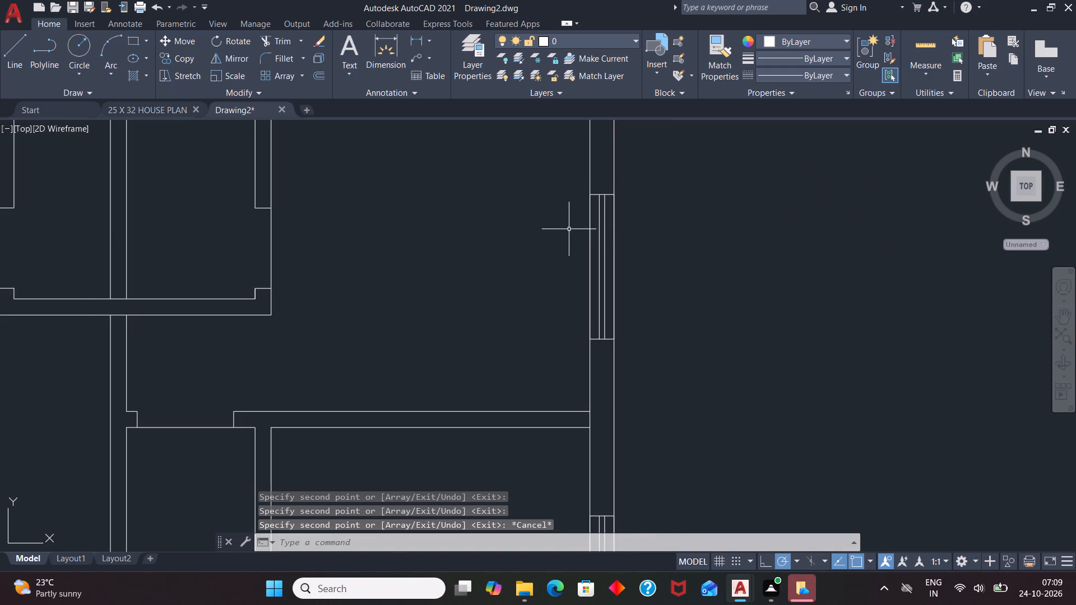
scroll(566, 235, "down", 2)
scroll(635, 271, "down", 2)
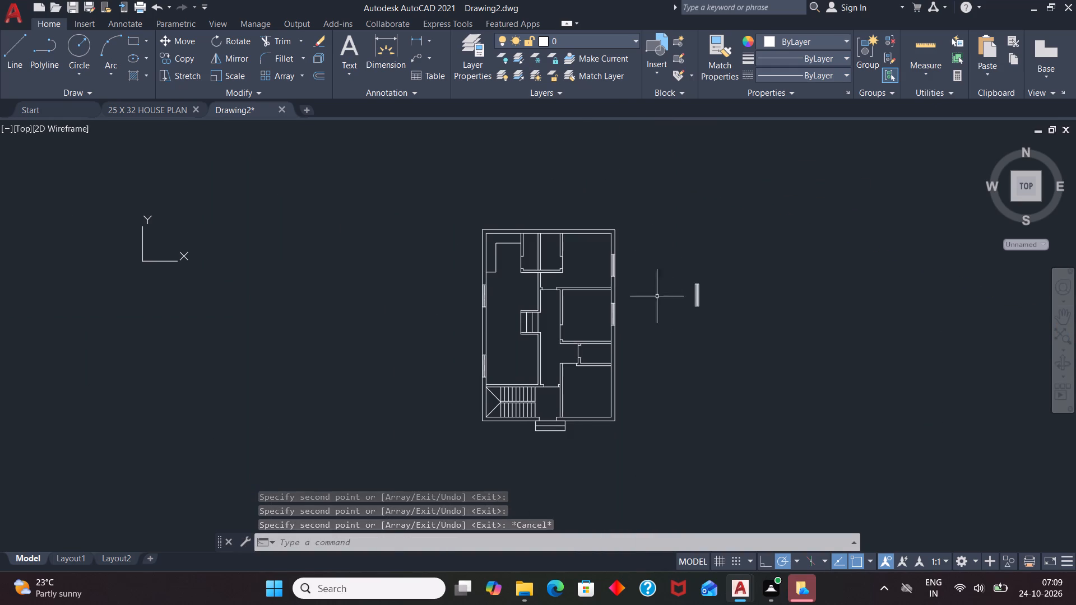
left_click(697, 303)
scroll(719, 308, "up", 2)
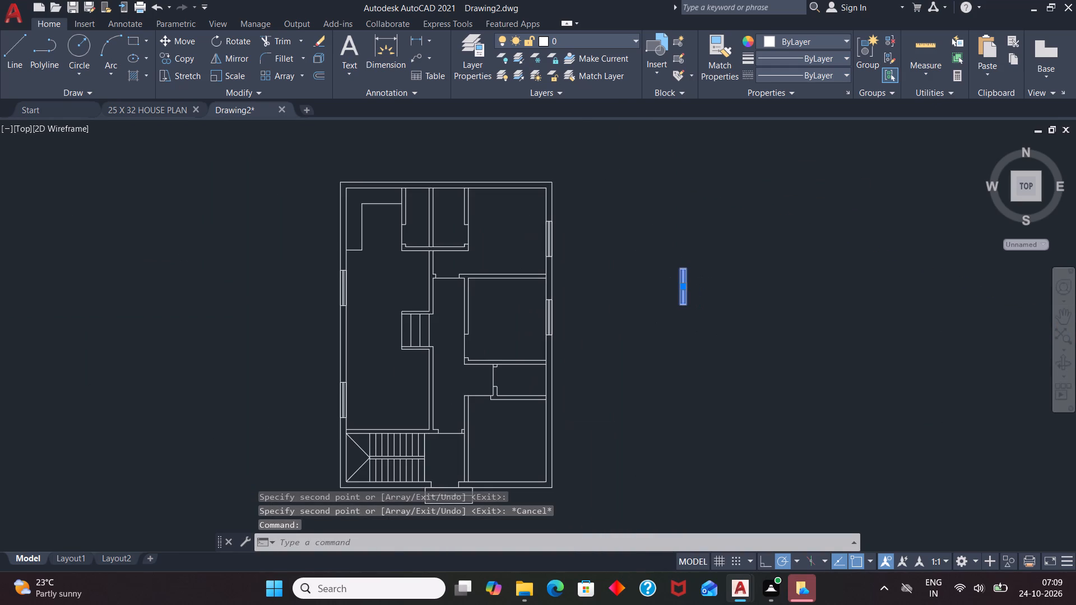
type("RO")
key("Return")
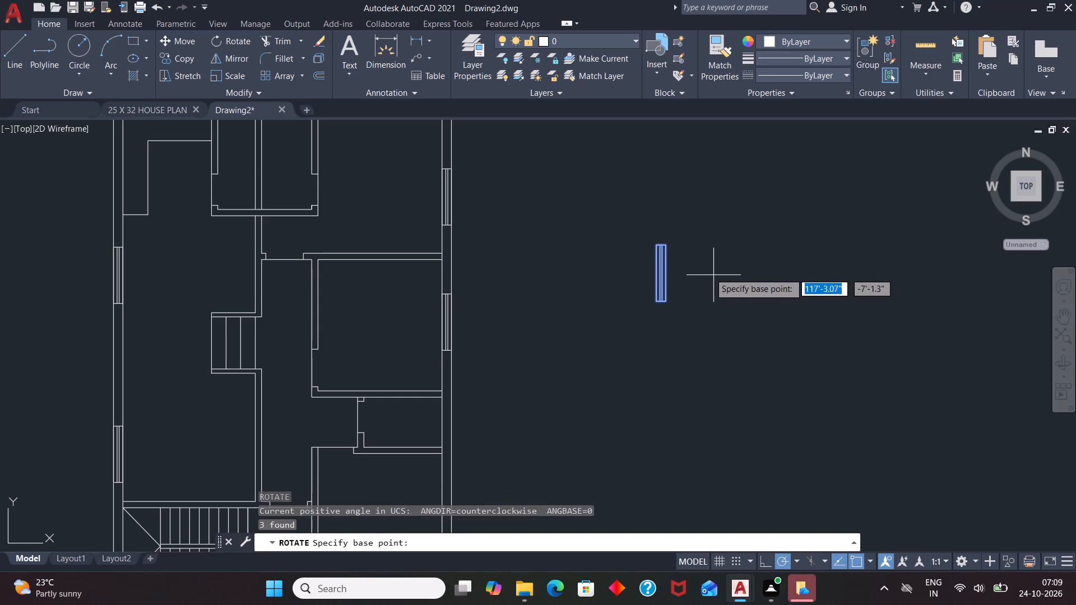
left_click(670, 245)
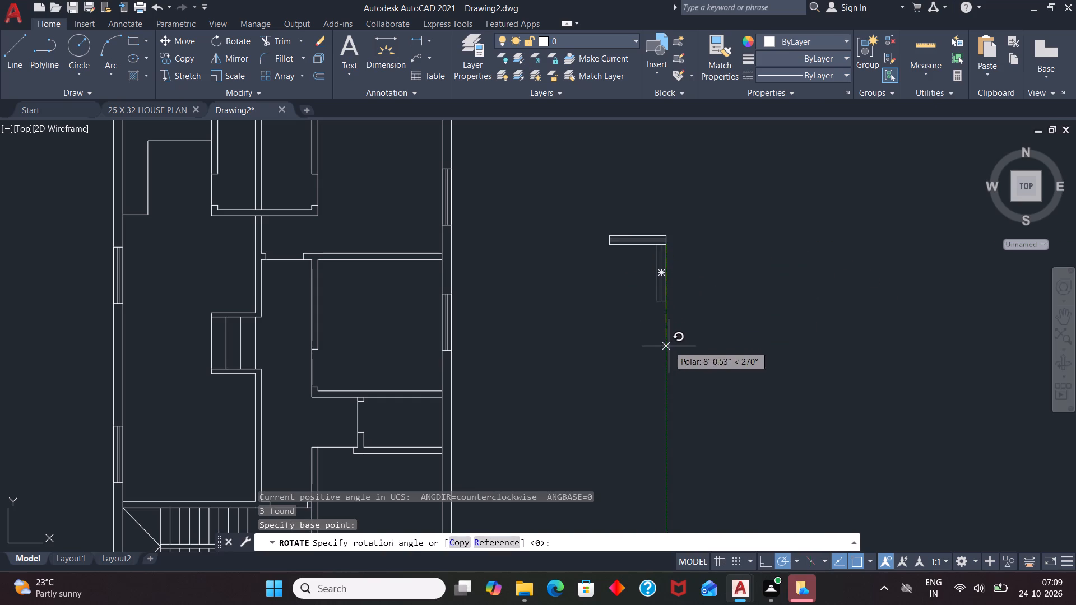
left_click(669, 346)
Move the horizontal window by its top-right corner into the bottom outer wall of the bottom-right room.
left_click(651, 246)
scroll(718, 242, "down", 1)
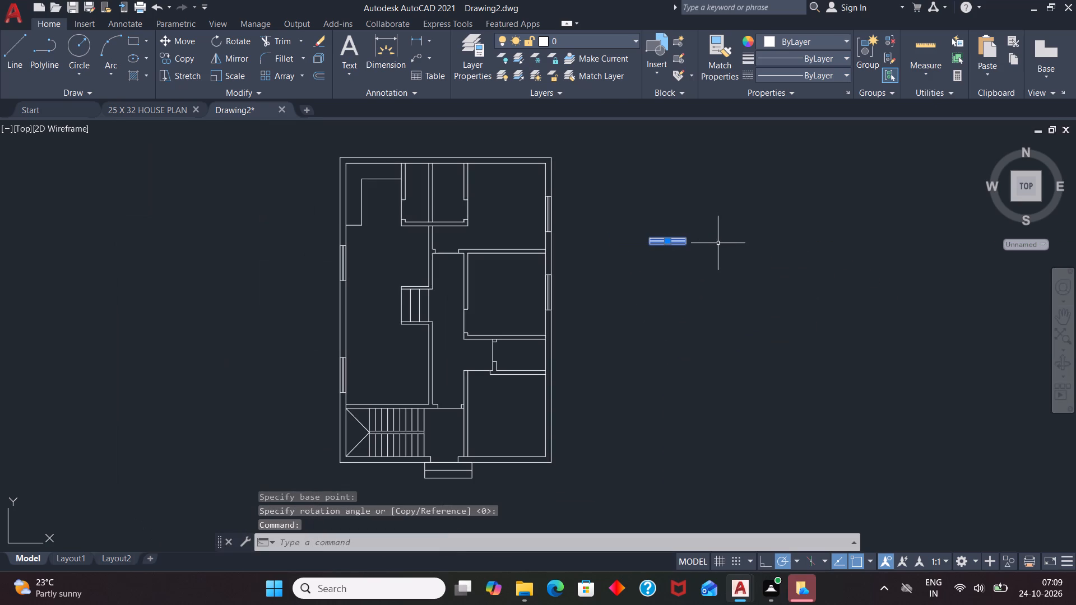
key("m")
key("Return")
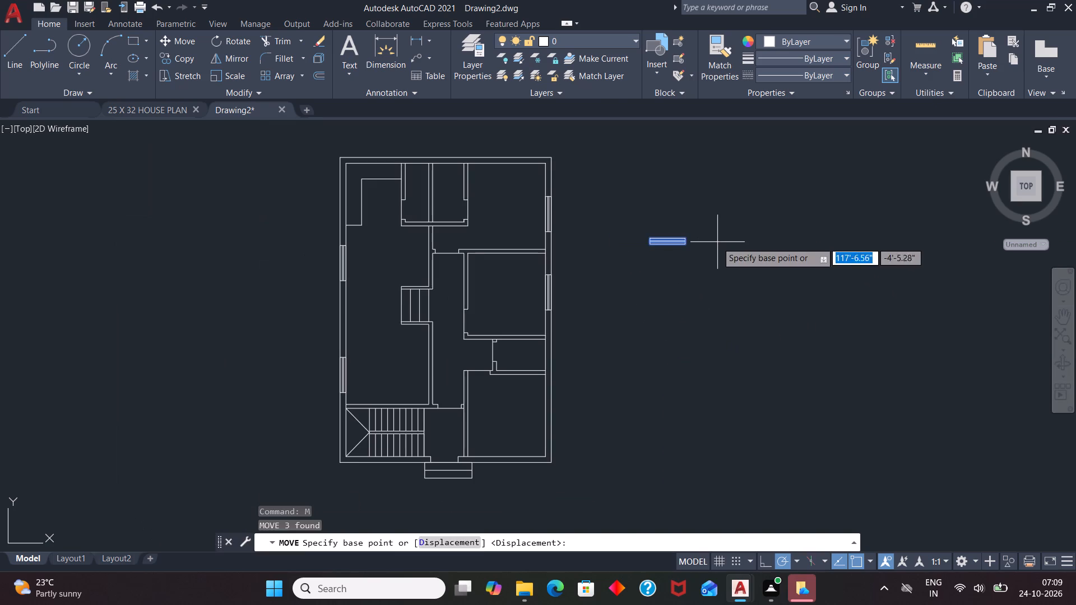
left_click(690, 239)
scroll(509, 463, "up", 2)
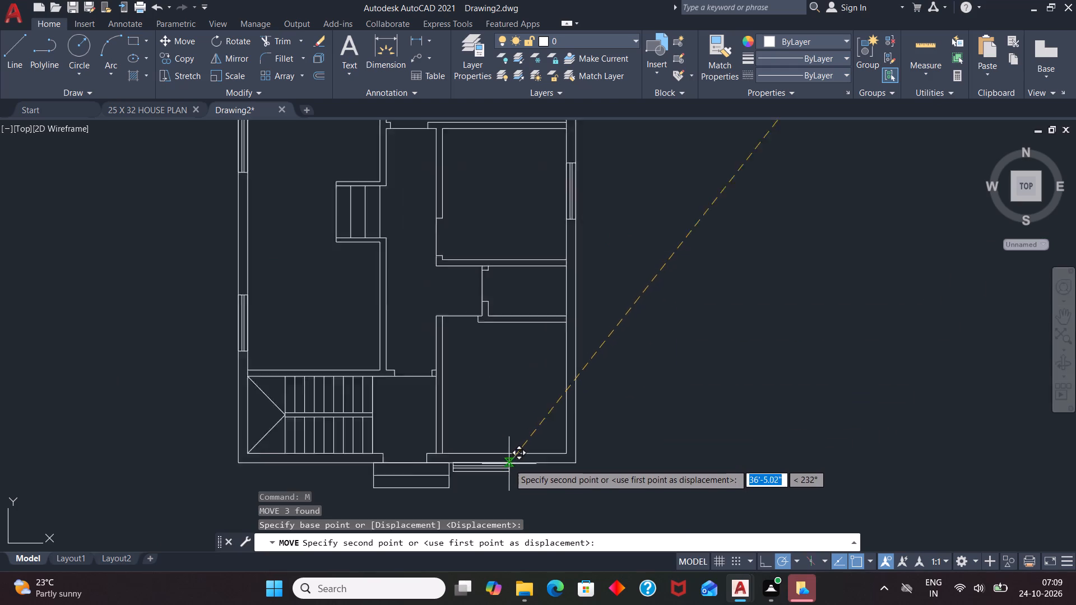
scroll(509, 465, "up", 2)
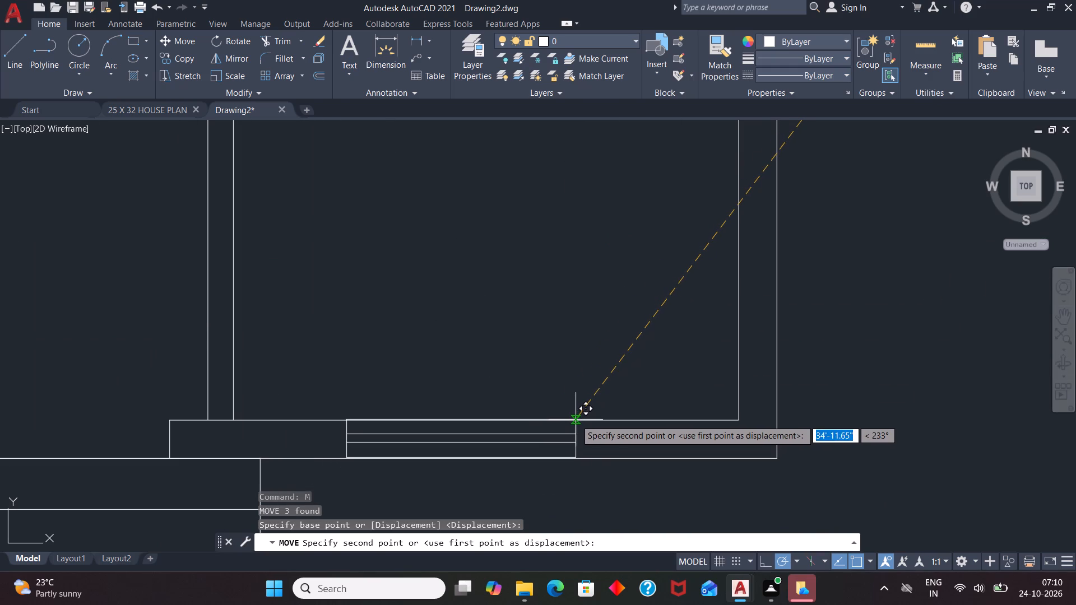
scroll(575, 420, "up", 3)
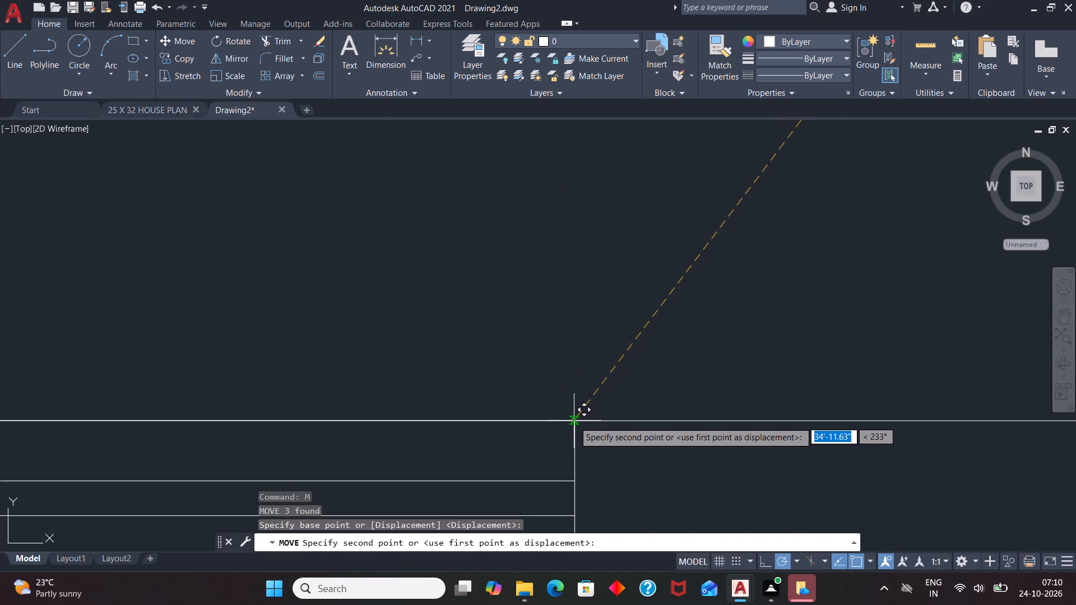
left_click(574, 422)
Draw a 9" by 34" upright rectangle in the empty space to the right of the plan.
scroll(689, 345, "down", 4)
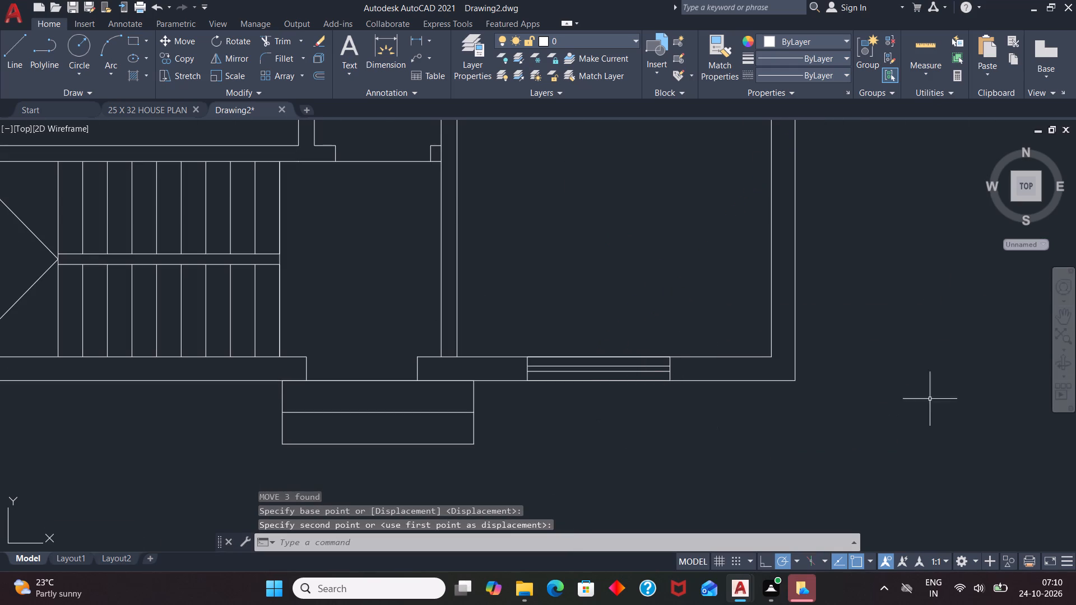
scroll(581, 277, "down", 2)
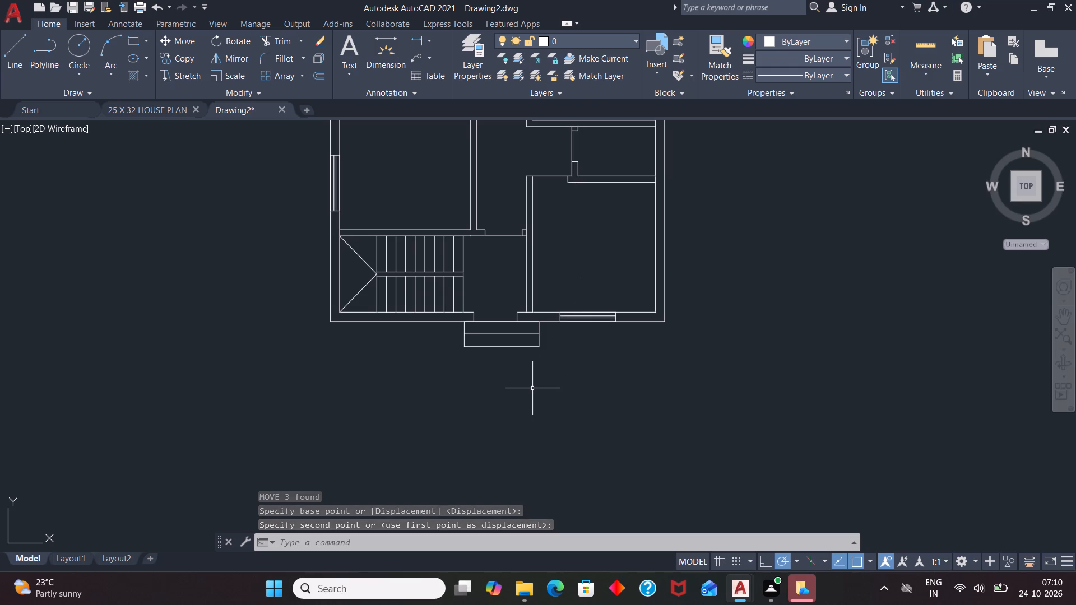
scroll(532, 399, "down", 2)
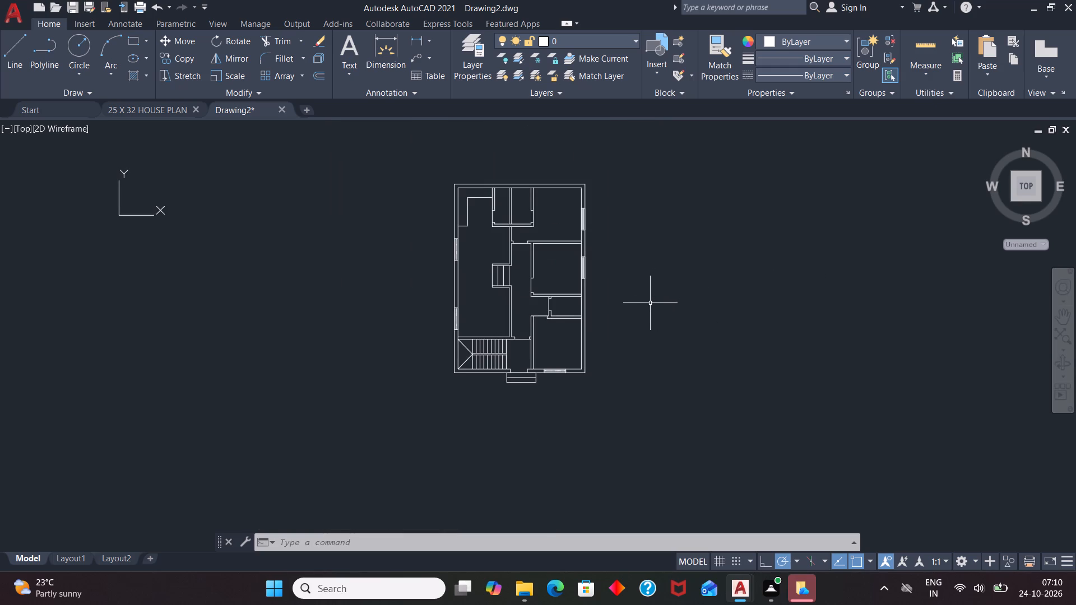
type("REC")
key("Return")
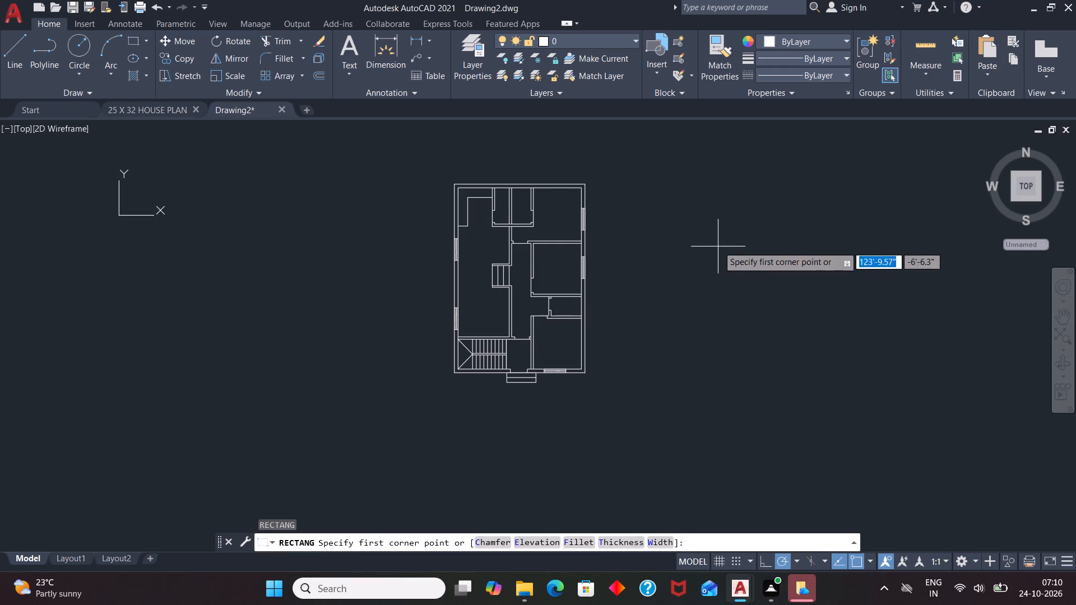
left_click(718, 245)
key("9")
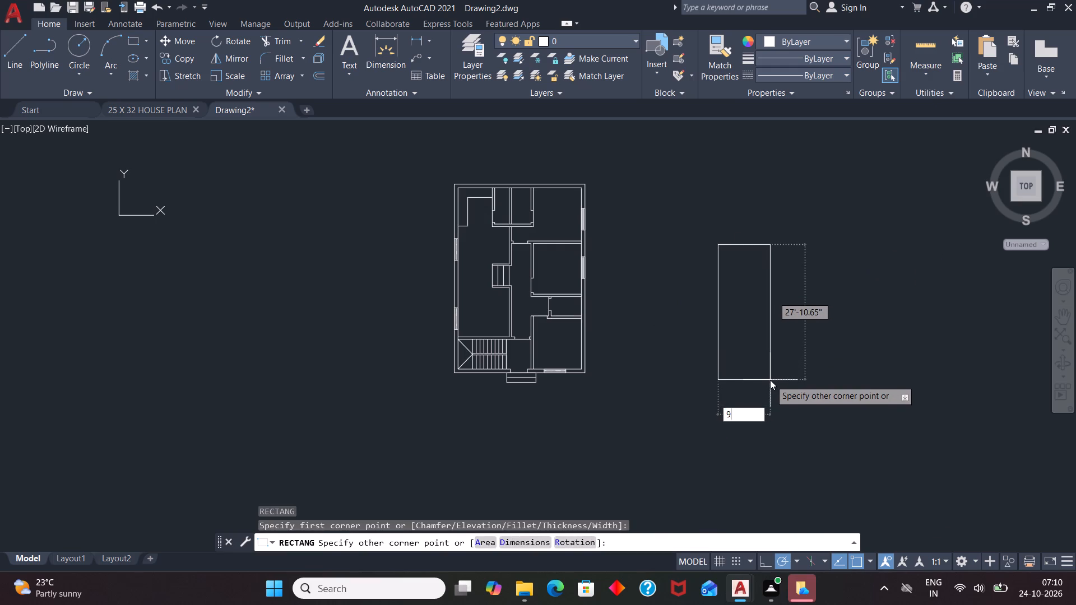
key("Tab")
type("34")
key("Return")
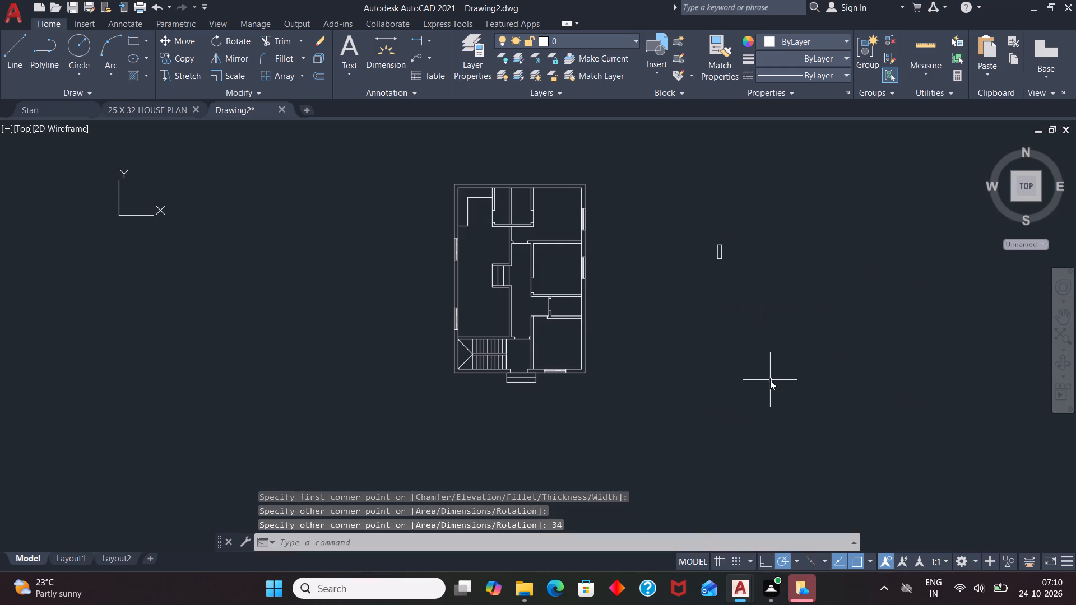
Draw a vertical centre line in the new rectangle between the midpoints of its top and bottom edges.
key("l")
key("Return")
scroll(731, 257, "up", 4)
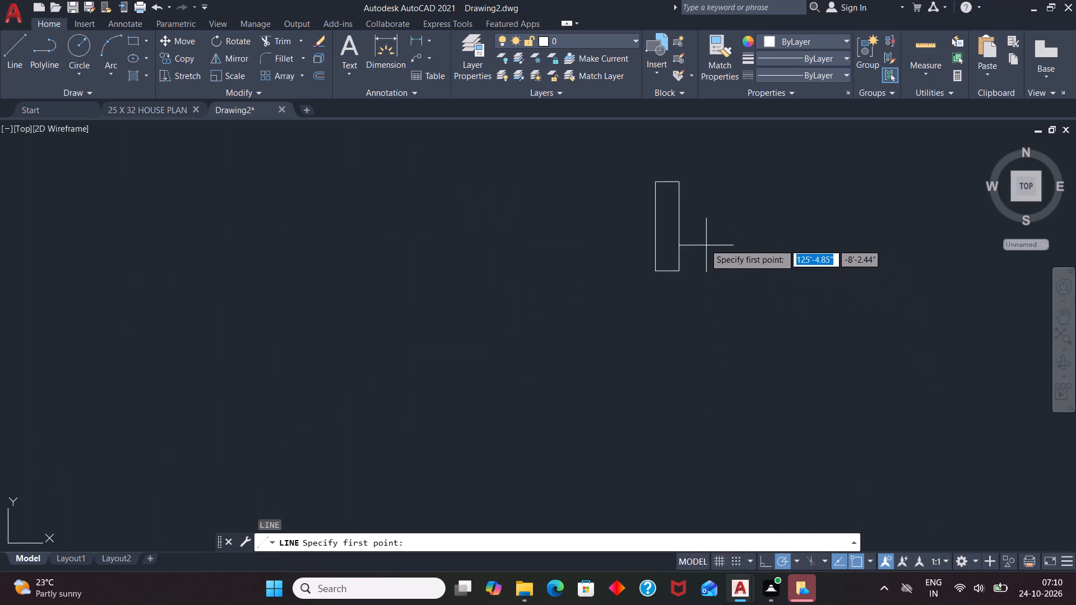
scroll(704, 244, "up", 1)
left_click(644, 148)
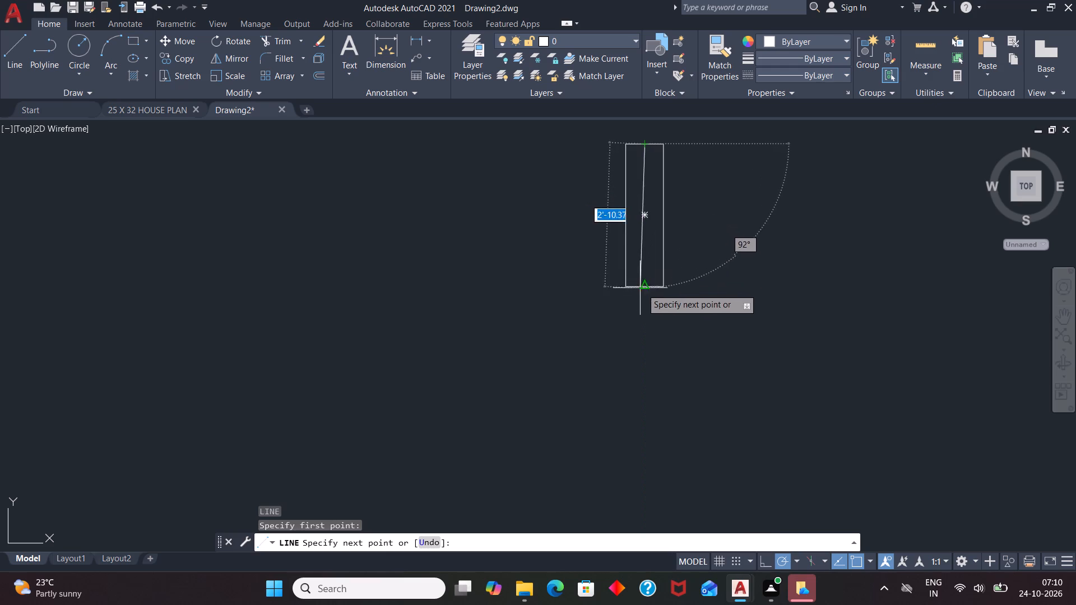
left_click(645, 287)
key("space")
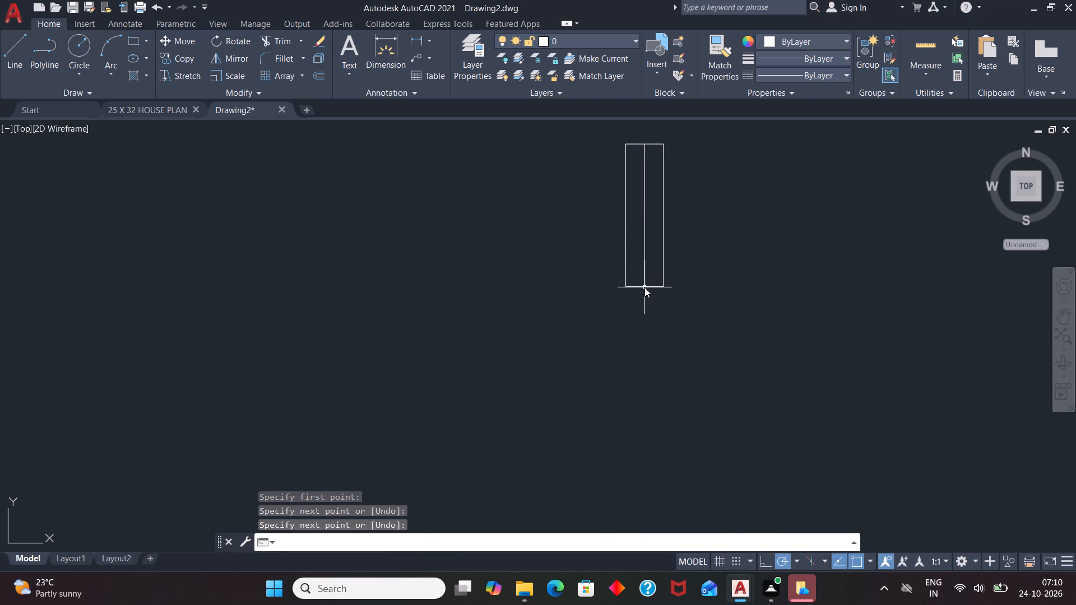
Offset the rectangle's centre line by 1" to both its left and right sides.
key("o")
key("Return")
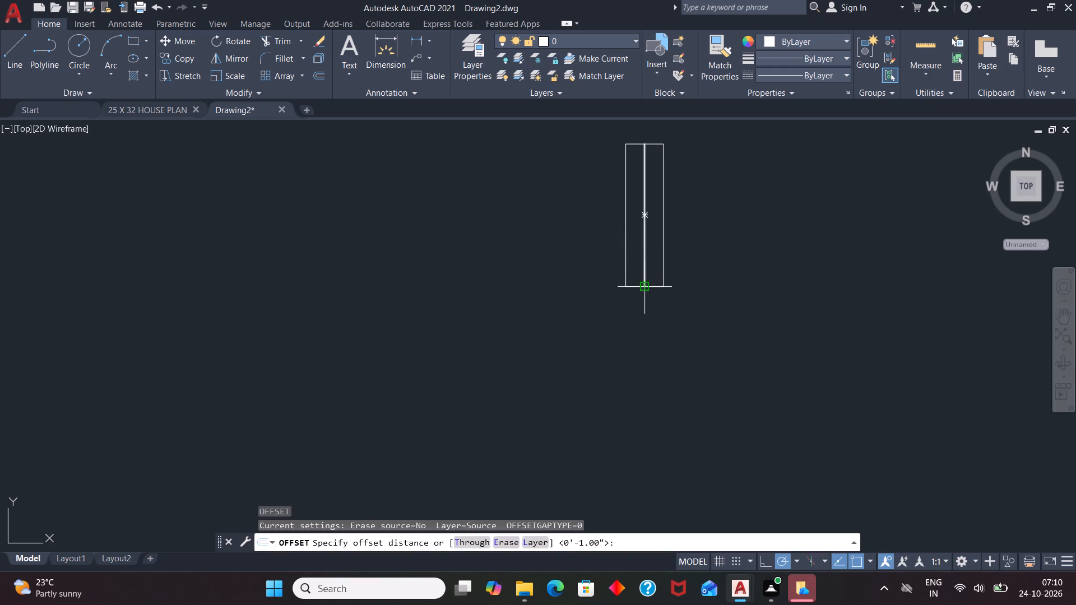
key("1")
key("Return")
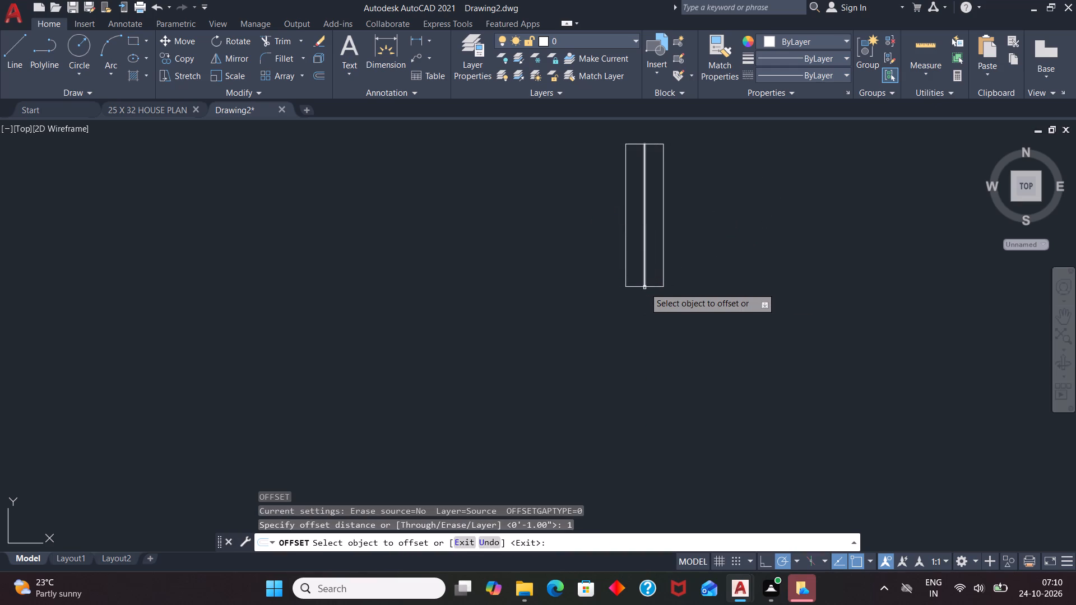
left_click(645, 277)
left_click(620, 283)
scroll(644, 263, "up", 3)
left_click(642, 264)
left_click(667, 262)
key("Escape")
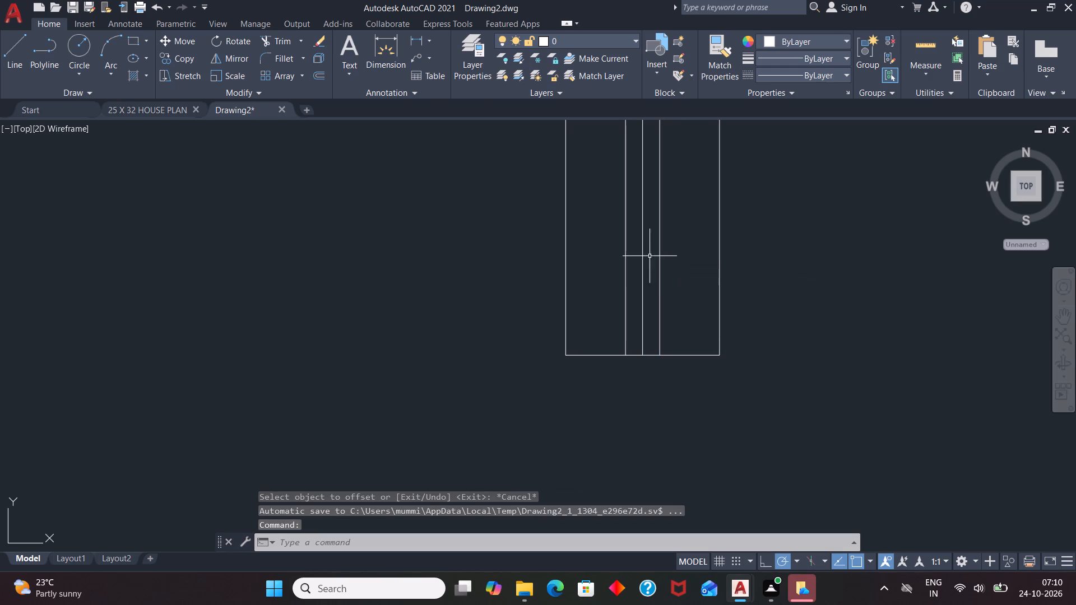
Delete the original centre line between the two offset lines.
left_click(640, 260)
left_click(645, 260)
left_click(643, 265)
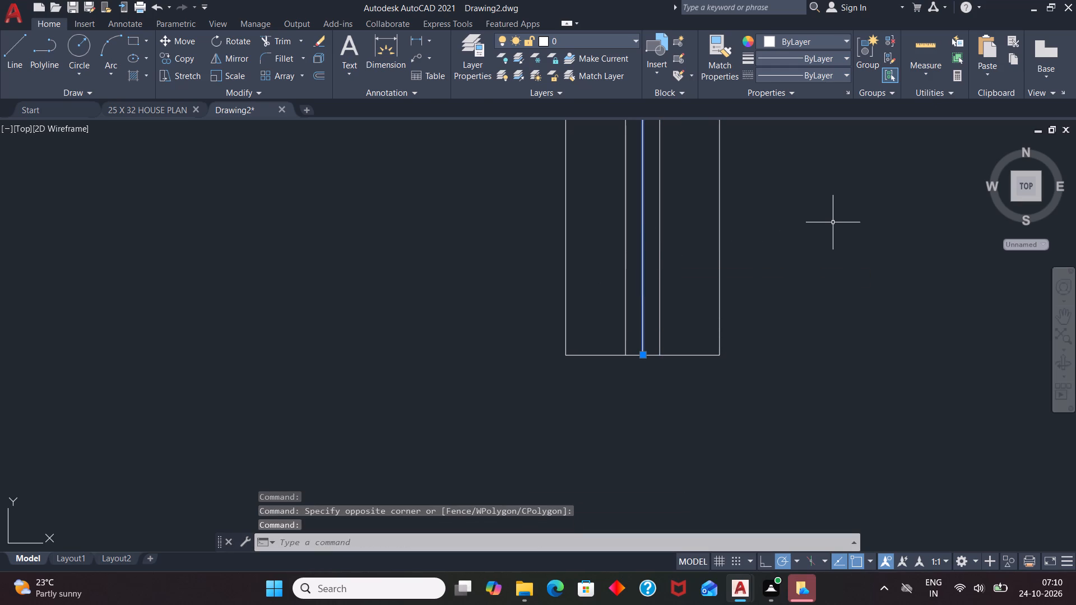
key("Delete")
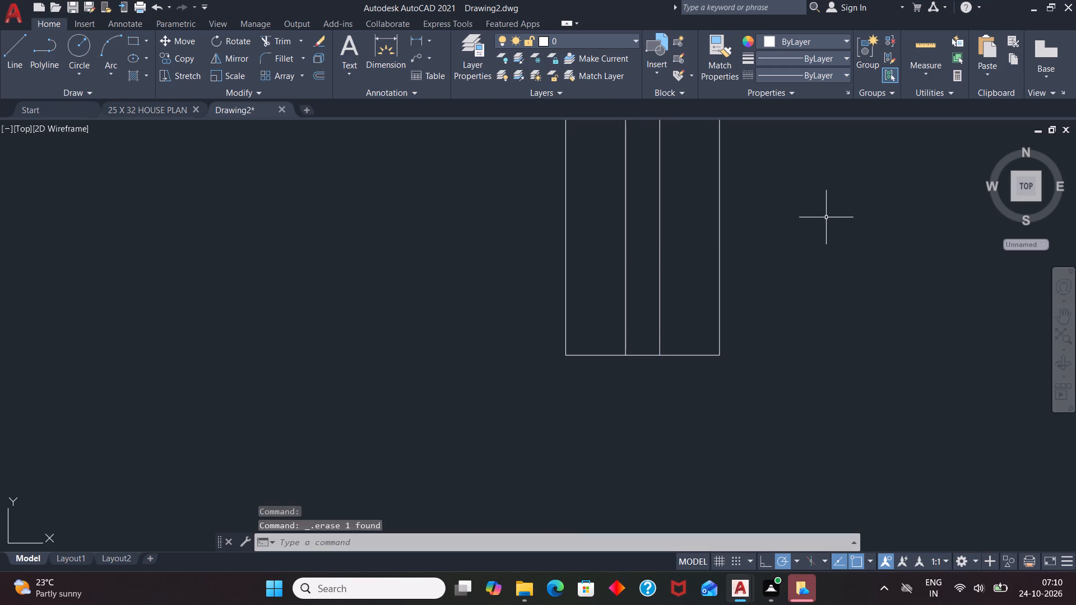
key("Escape")
Group the 9" by 34" rectangle with its two inner lines as one small window.
scroll(811, 250, "down", 3)
left_click_drag(841, 243, 689, 252)
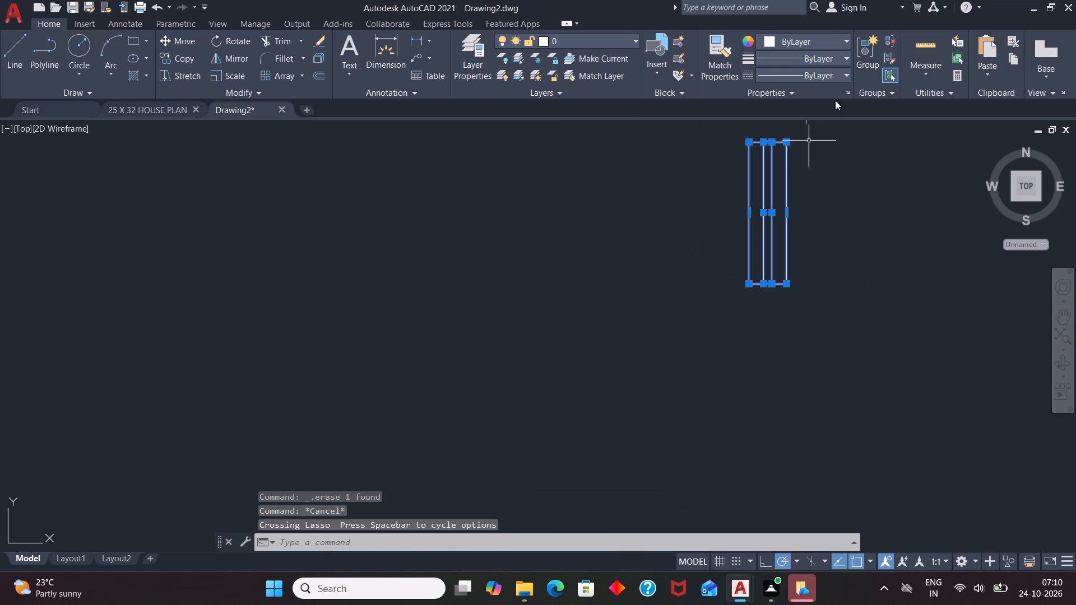
left_click(865, 49)
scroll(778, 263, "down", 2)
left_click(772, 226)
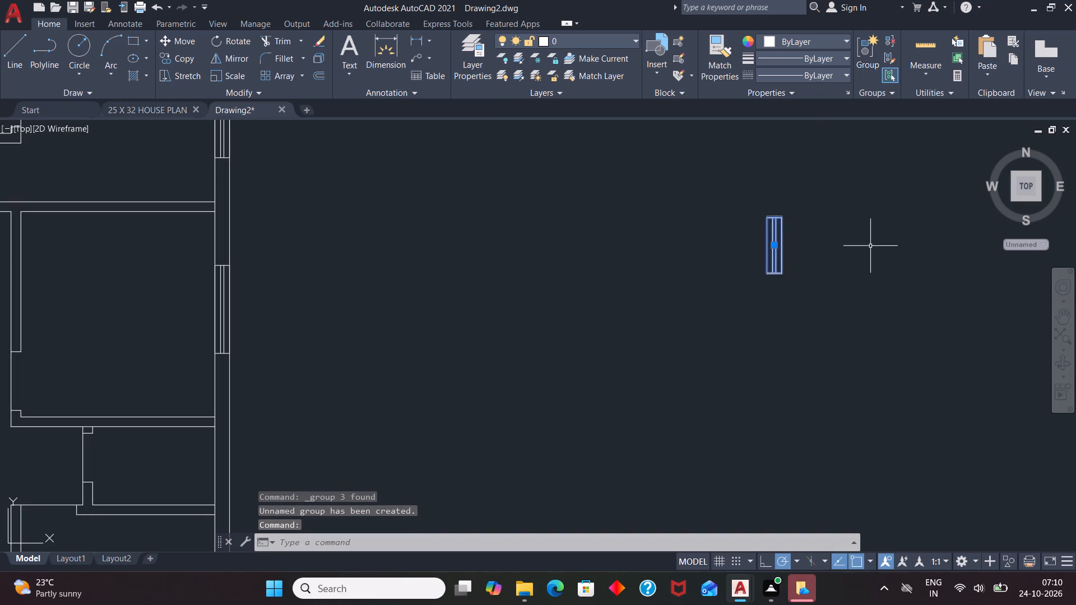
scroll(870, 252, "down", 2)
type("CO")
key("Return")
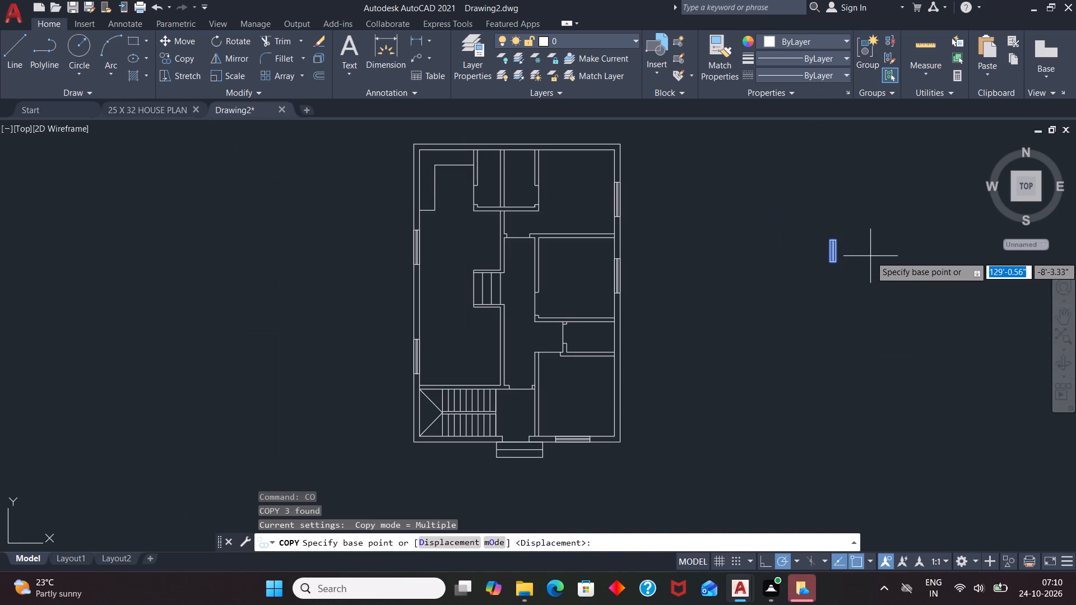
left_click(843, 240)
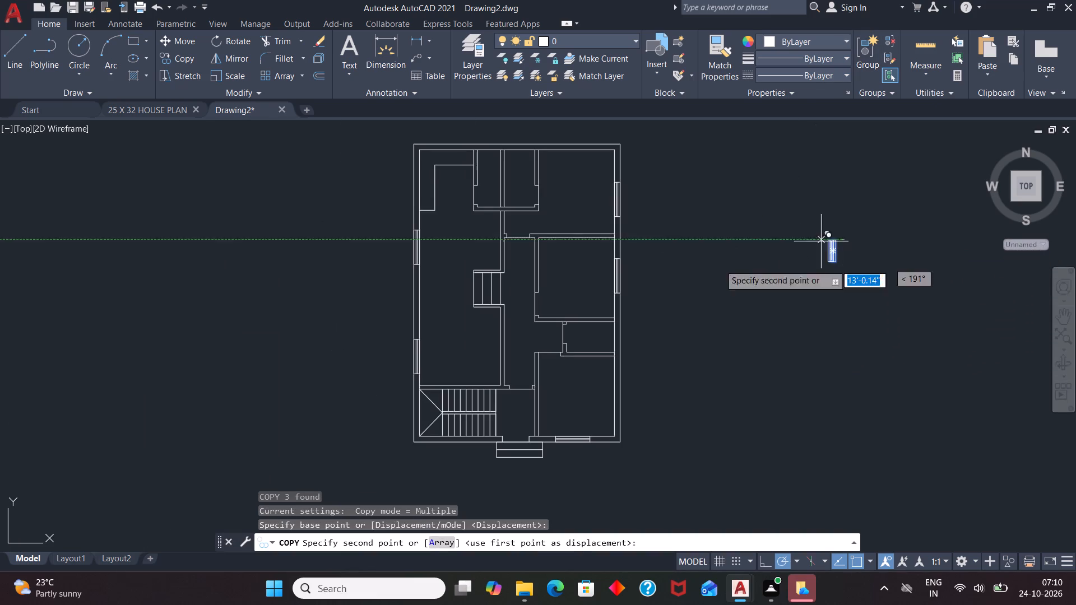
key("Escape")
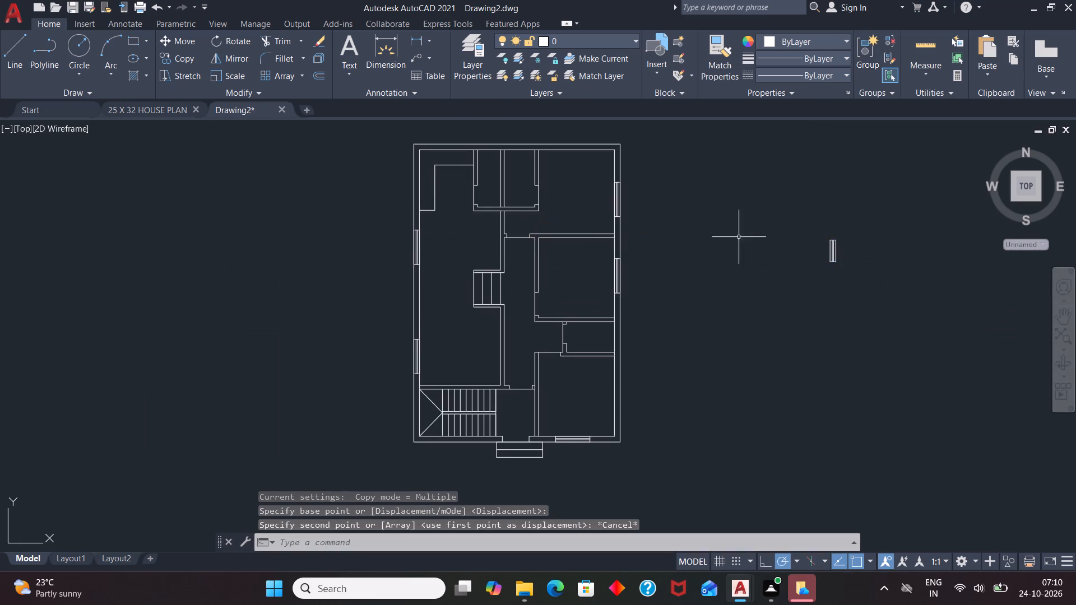
Copy the small window group from its top-right corner into the left outer wall beside the L-shaped counter.
left_click(831, 249)
type("CO")
key("Return")
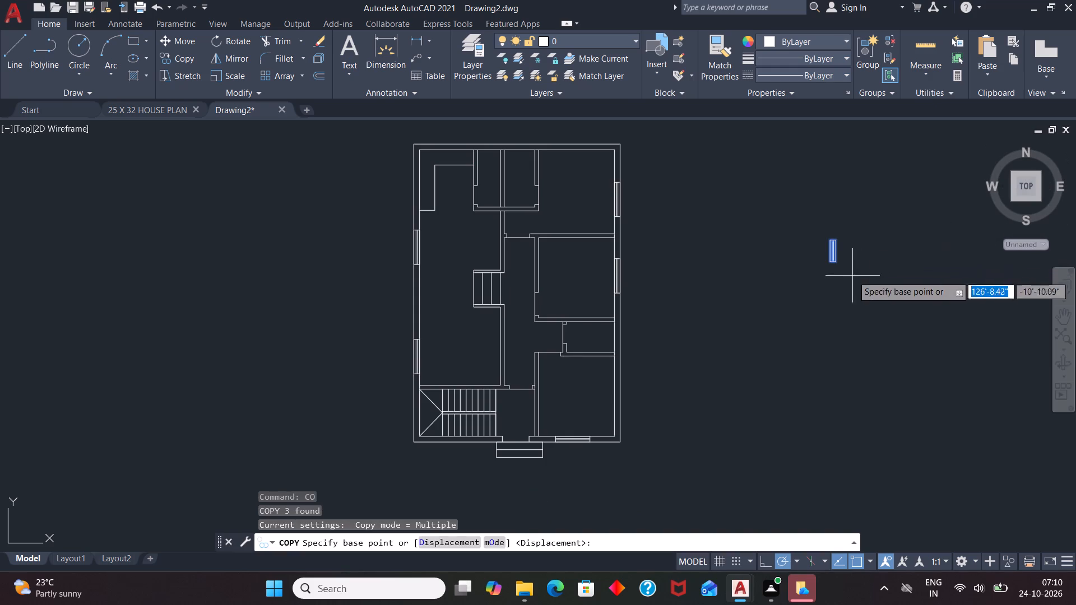
left_click(836, 240)
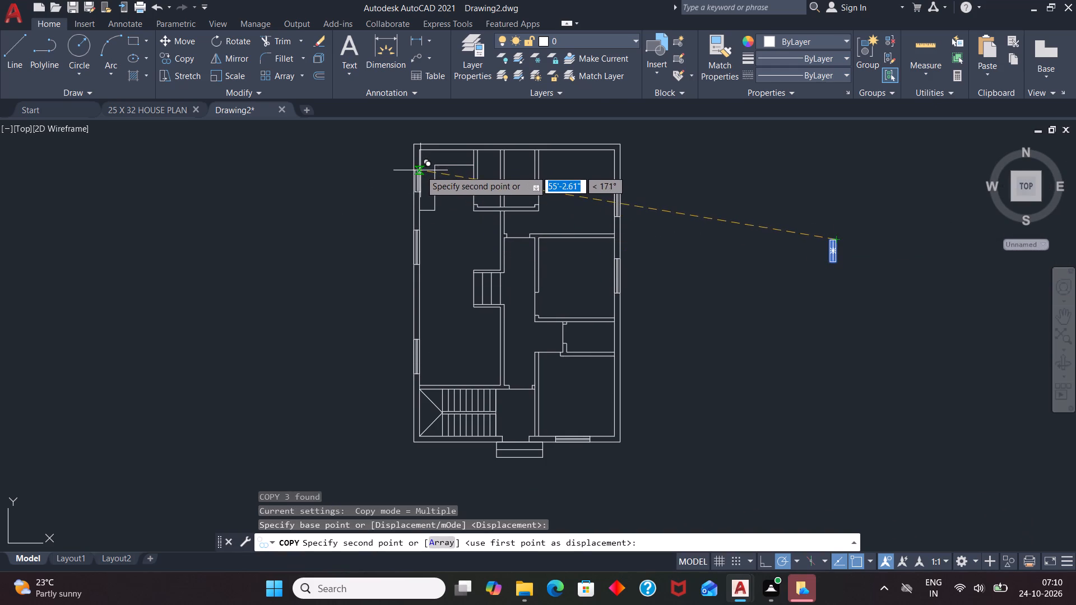
scroll(424, 153, "up", 5)
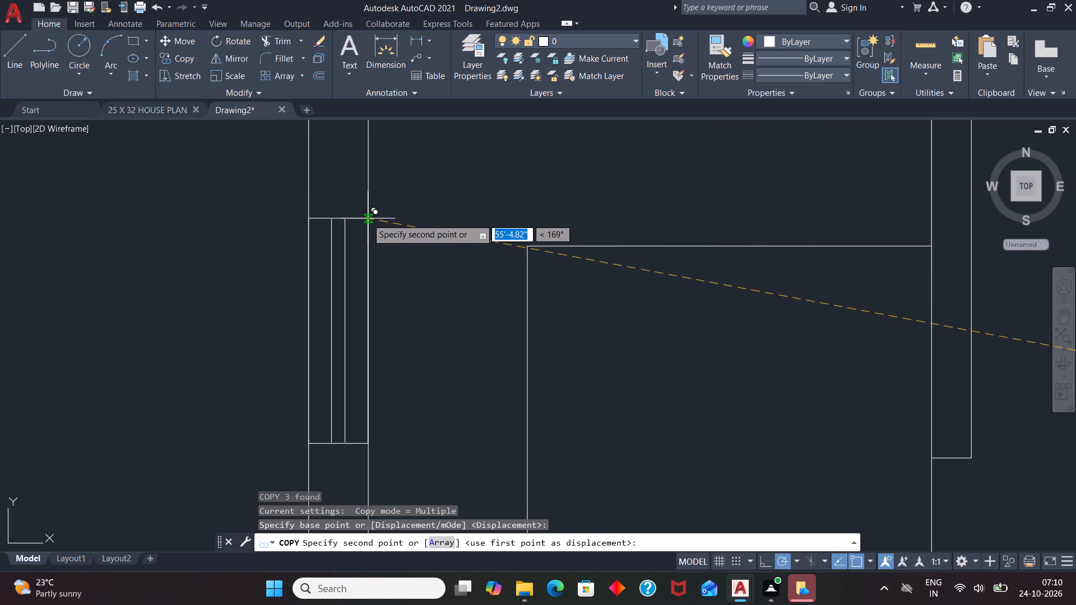
left_click(368, 218)
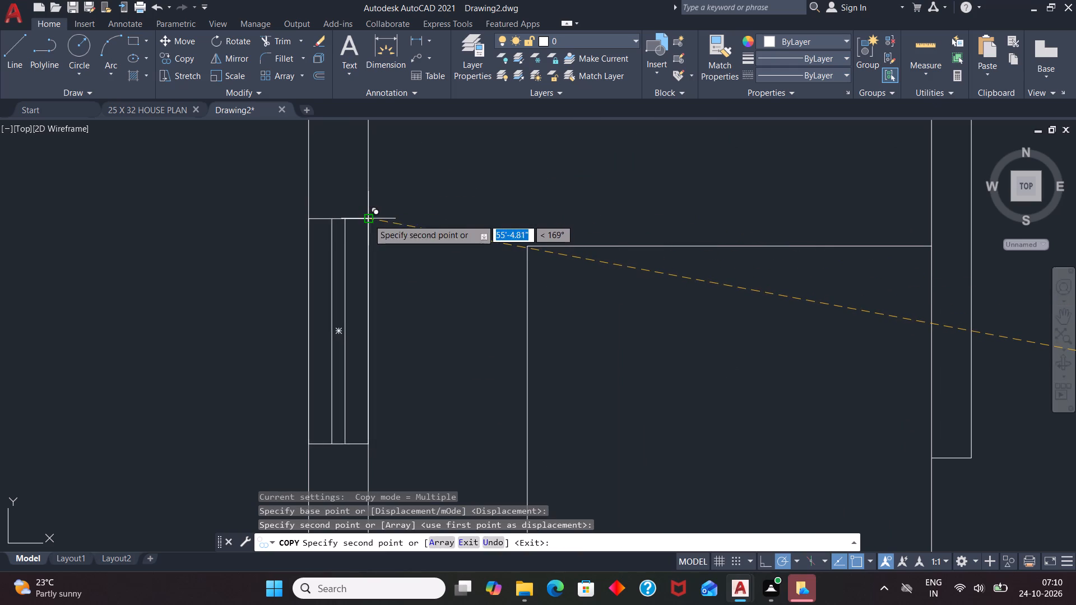
Place another copy of the small window in the left outer wall beside the staircase landing.
scroll(384, 172, "down", 5)
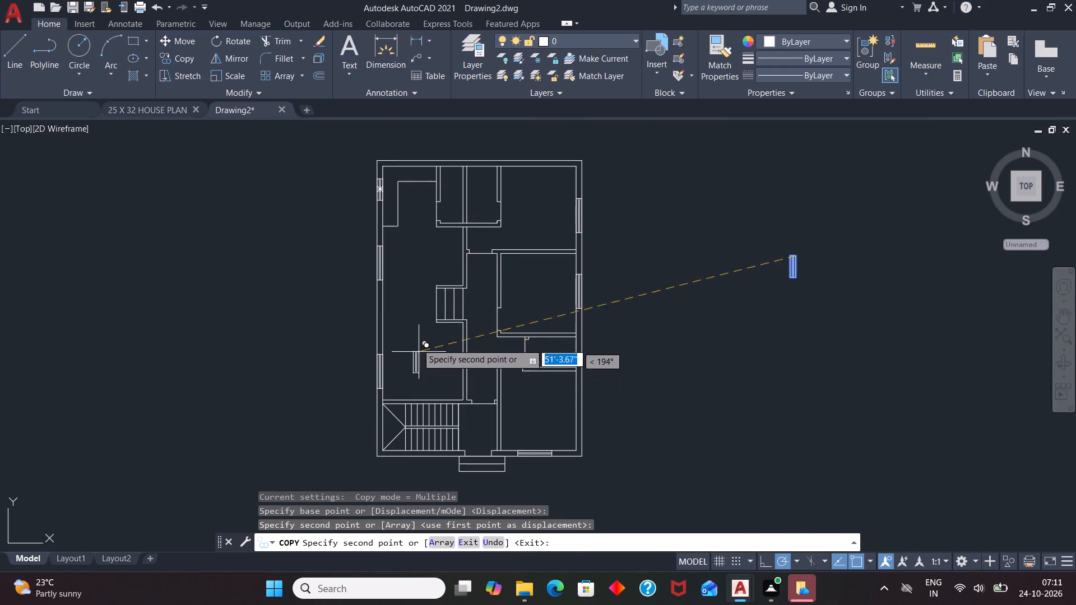
scroll(410, 305, "down", 1)
scroll(391, 390, "up", 5)
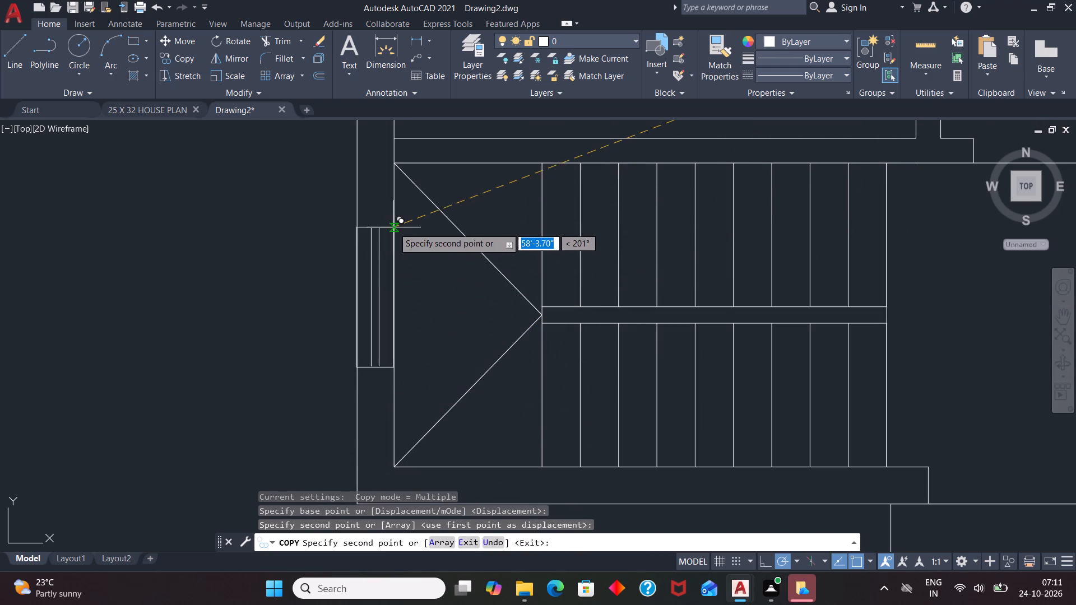
left_click(394, 241)
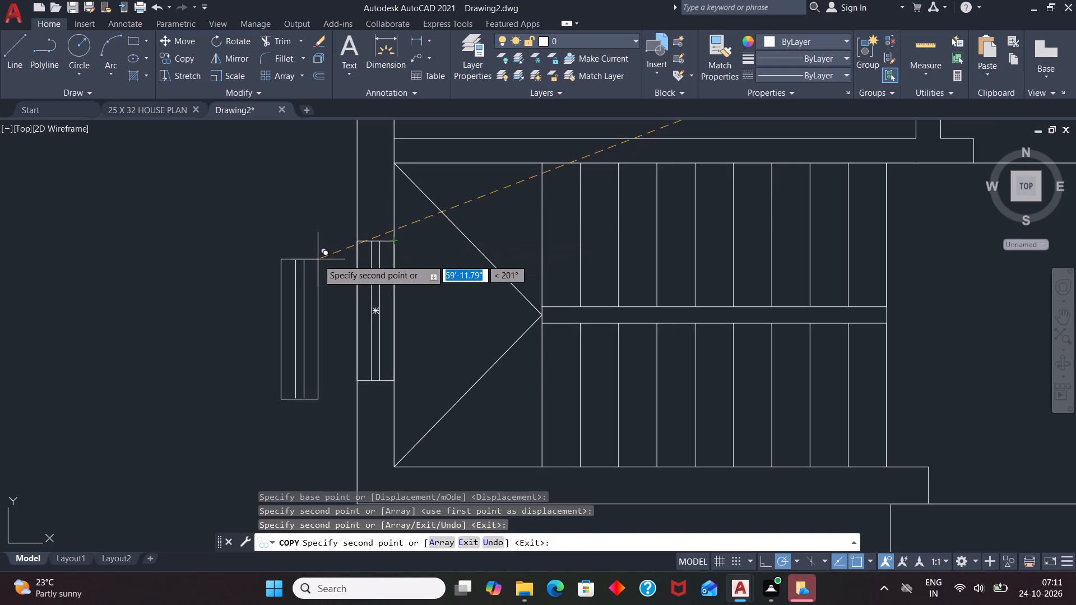
scroll(318, 264, "down", 2)
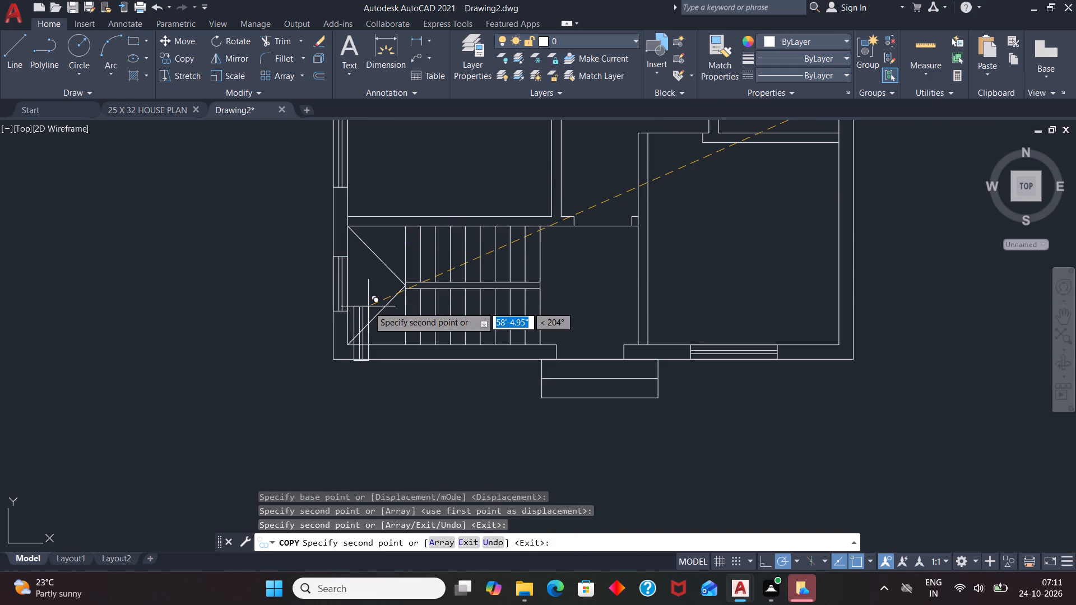
key("Escape")
Delete the spare small window group lying outside the plan.
scroll(420, 416, "down", 2)
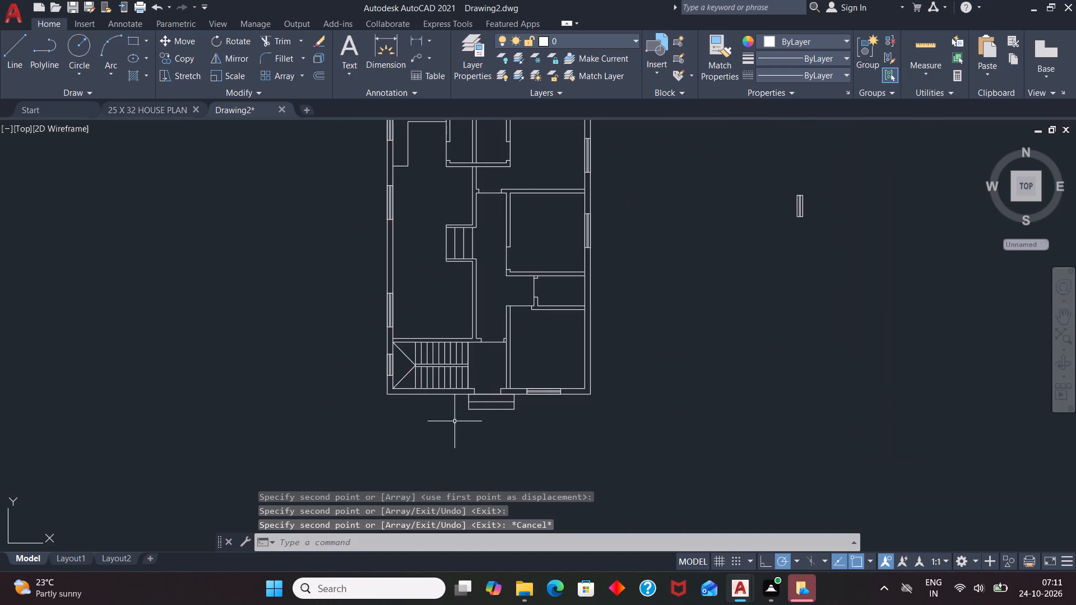
scroll(460, 424, "down", 1)
left_click(672, 288)
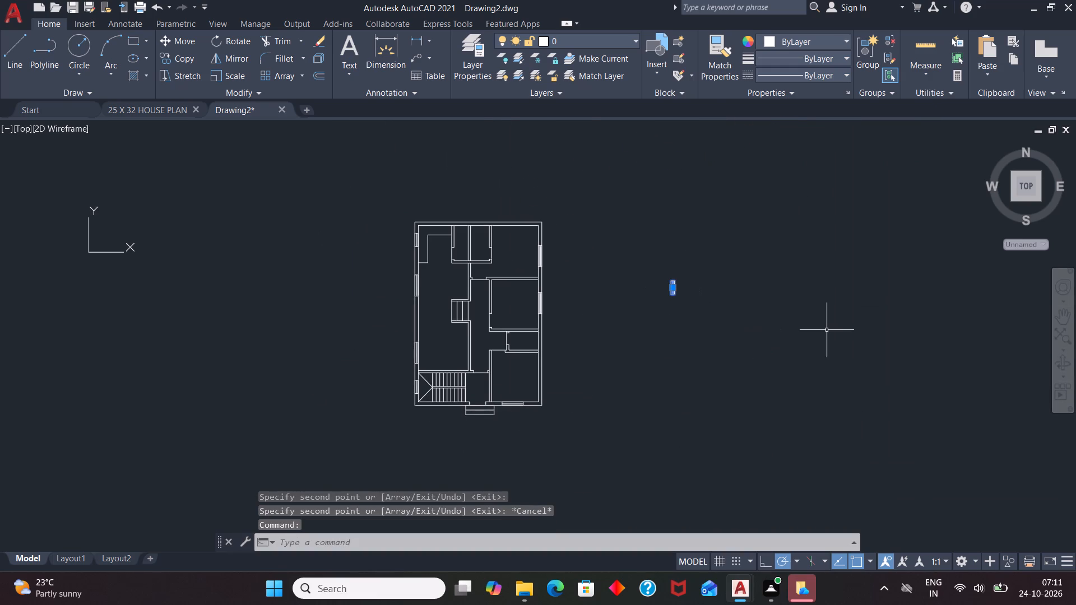
key("Delete")
Draw an 18" by 9" rectangle in the empty area to the right of the plan.
type("REC")
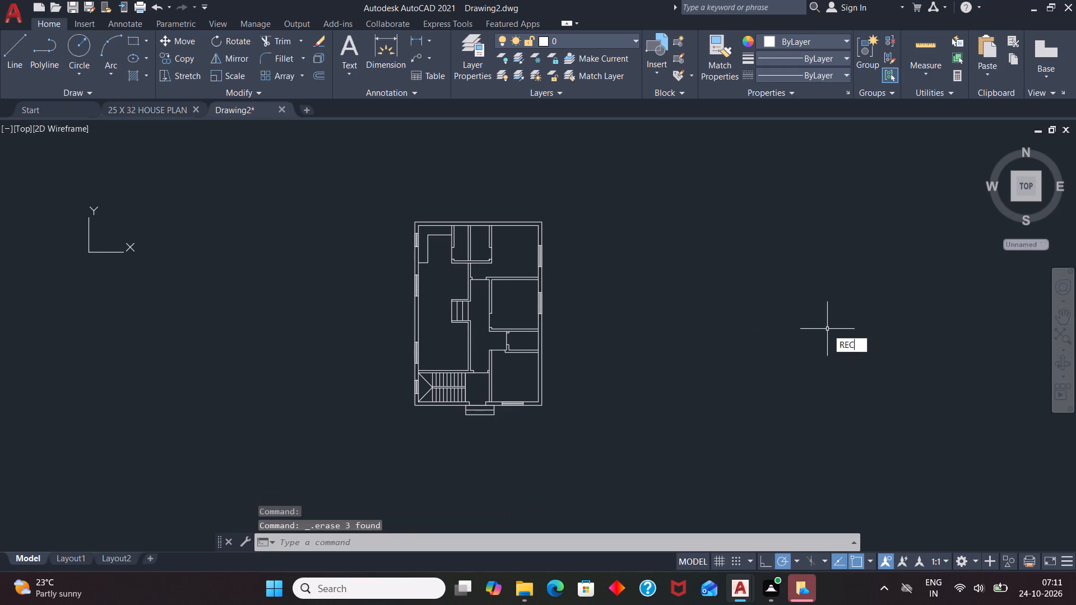
key("Return")
left_click(753, 291)
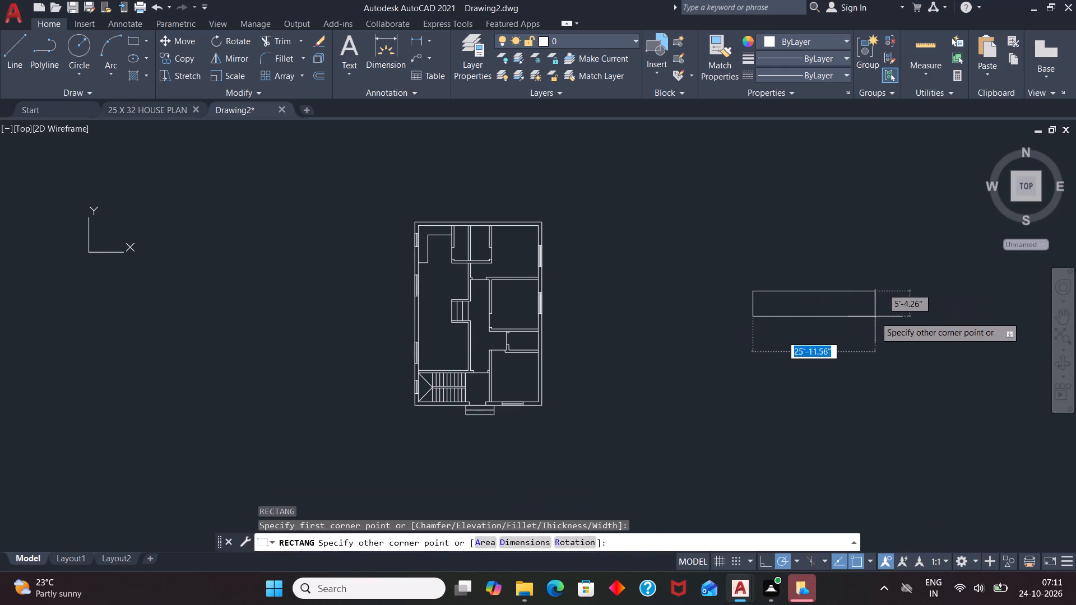
type("18")
key("Tab")
key("9")
key("Return")
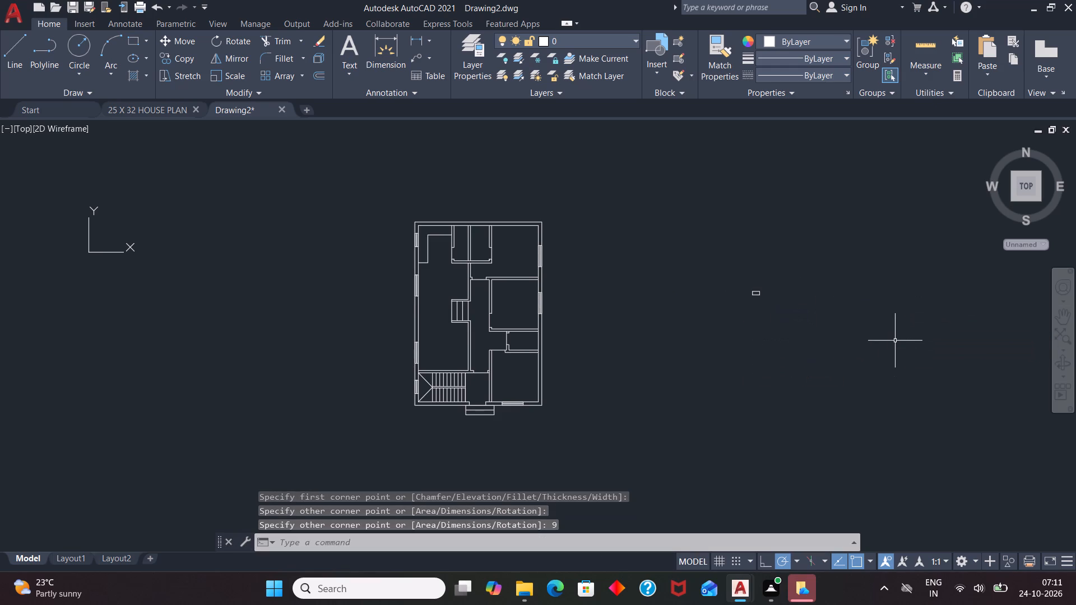
Draw a horizontal centre line across the 18" by 9" rectangle between the midpoints of its short sides.
key("l")
key("Return")
scroll(755, 293, "up", 5)
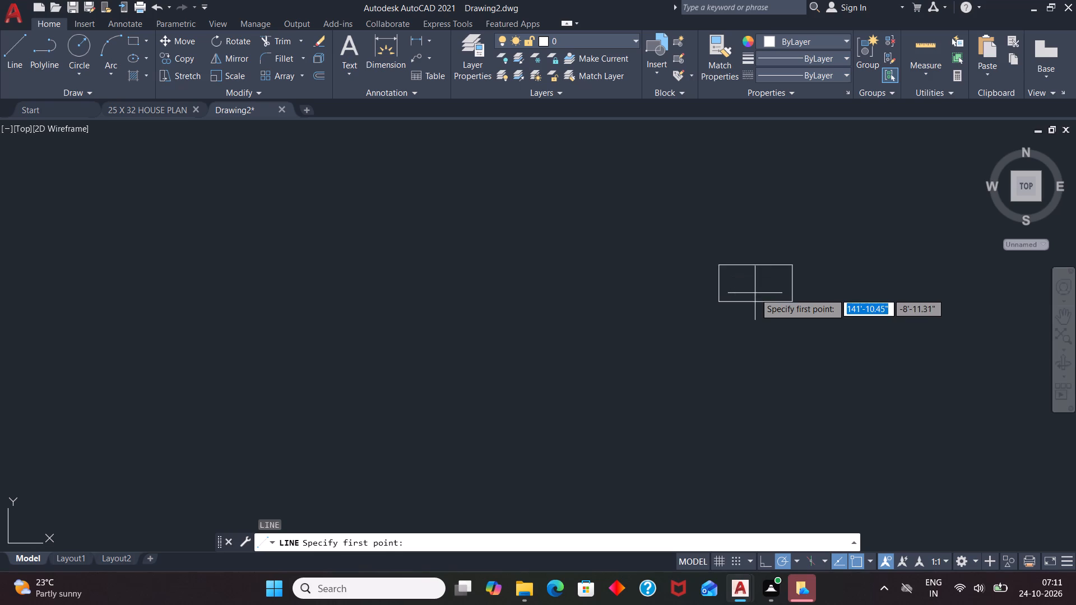
left_click(719, 285)
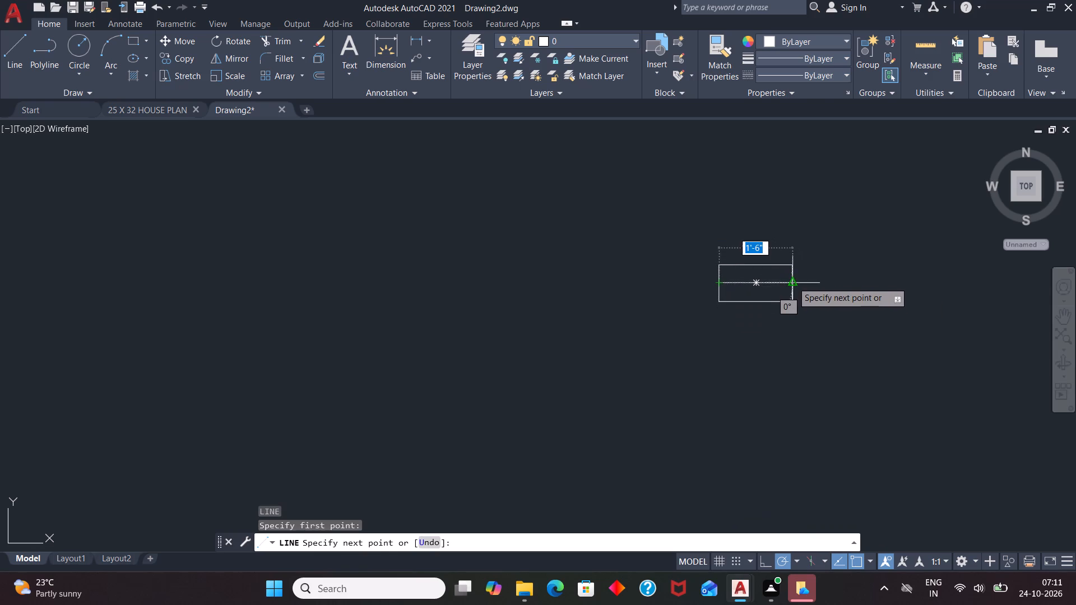
left_click(792, 281)
key("Escape")
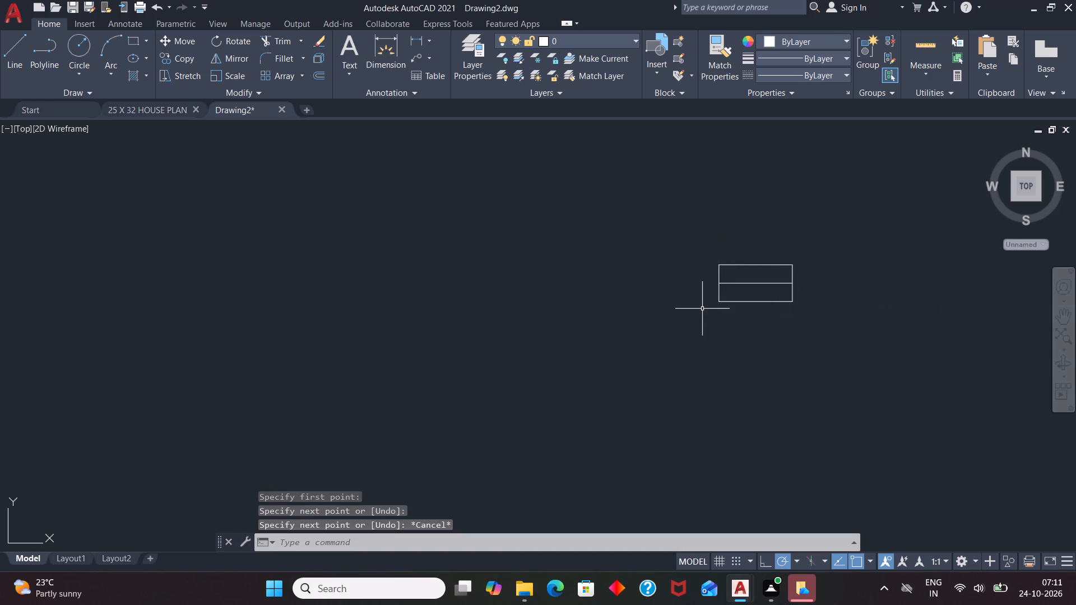
Offset the rectangle's horizontal centre line by 1" both above and below.
key("o")
key("Return")
key("1")
key("Return")
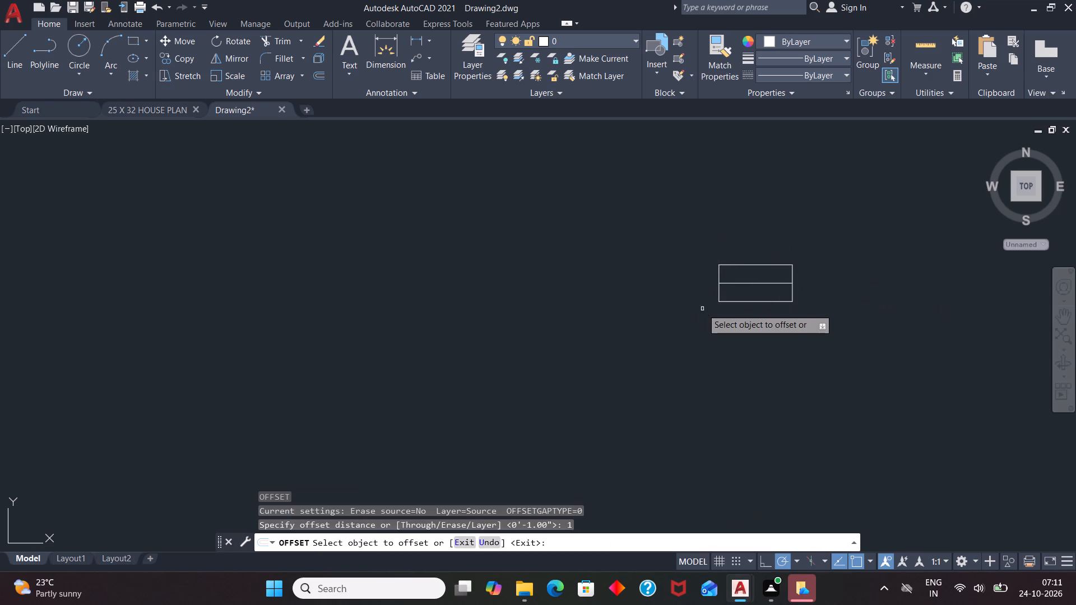
left_click(740, 280)
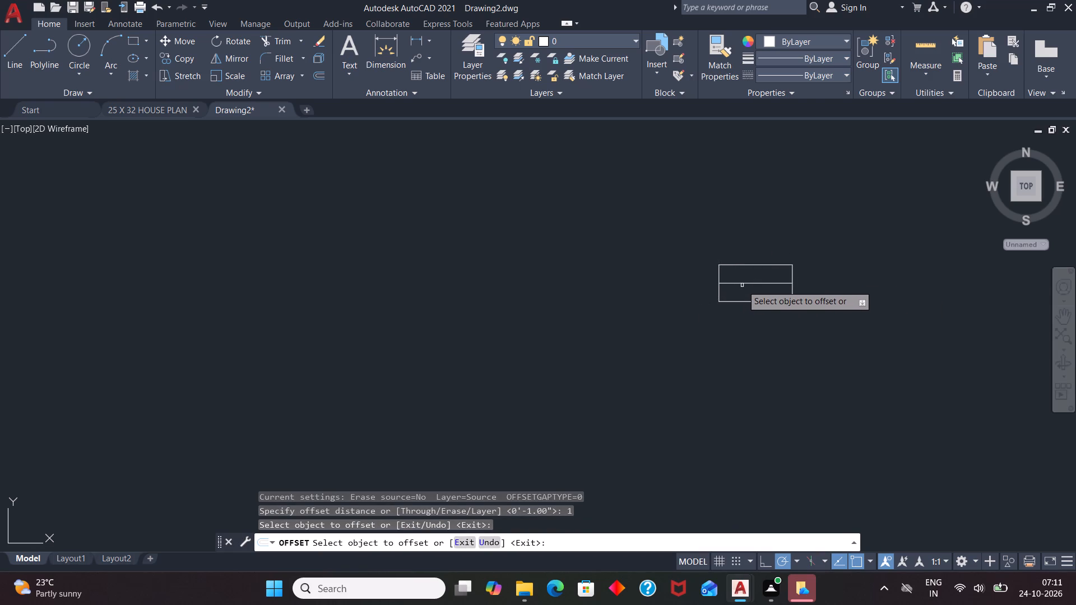
left_click(742, 284)
left_click(741, 296)
scroll(744, 290, "up", 3)
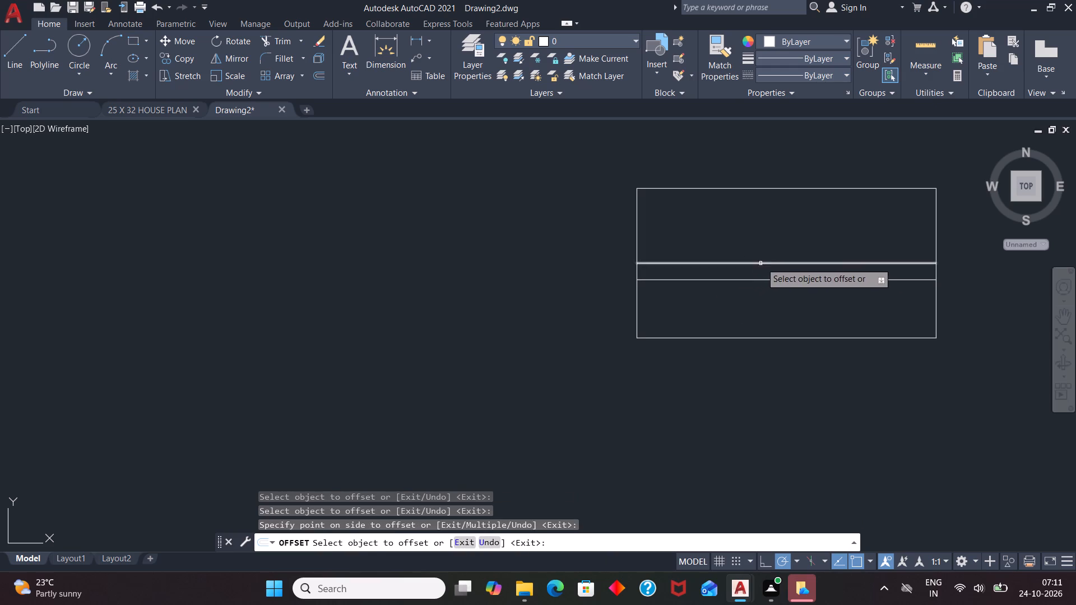
left_click(761, 263)
left_click(771, 238)
key("Escape")
Delete the original centre line between the two offset lines.
left_click(764, 263)
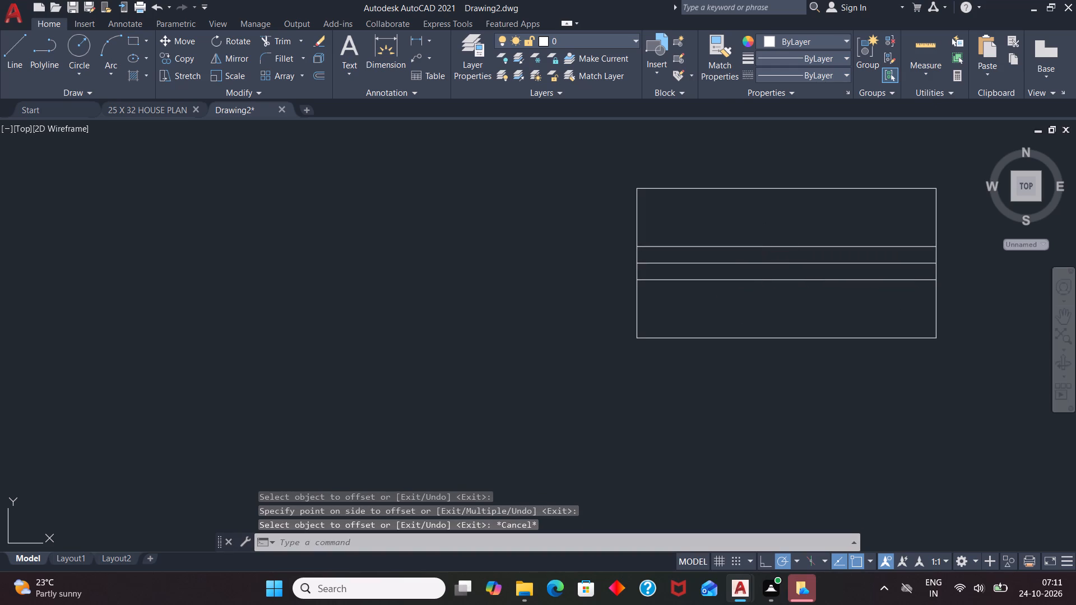
key("Delete")
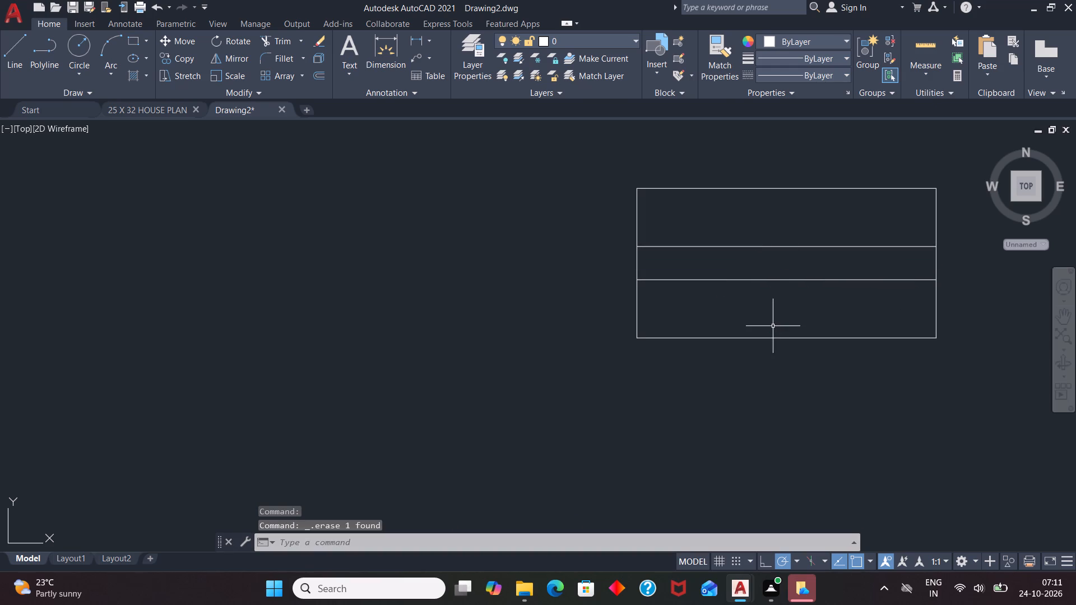
Group the 18" by 9" rectangle with its two inner lines as one narrow window.
scroll(773, 326, "down", 3)
left_click_drag(1015, 365, 656, 371)
left_click(859, 57)
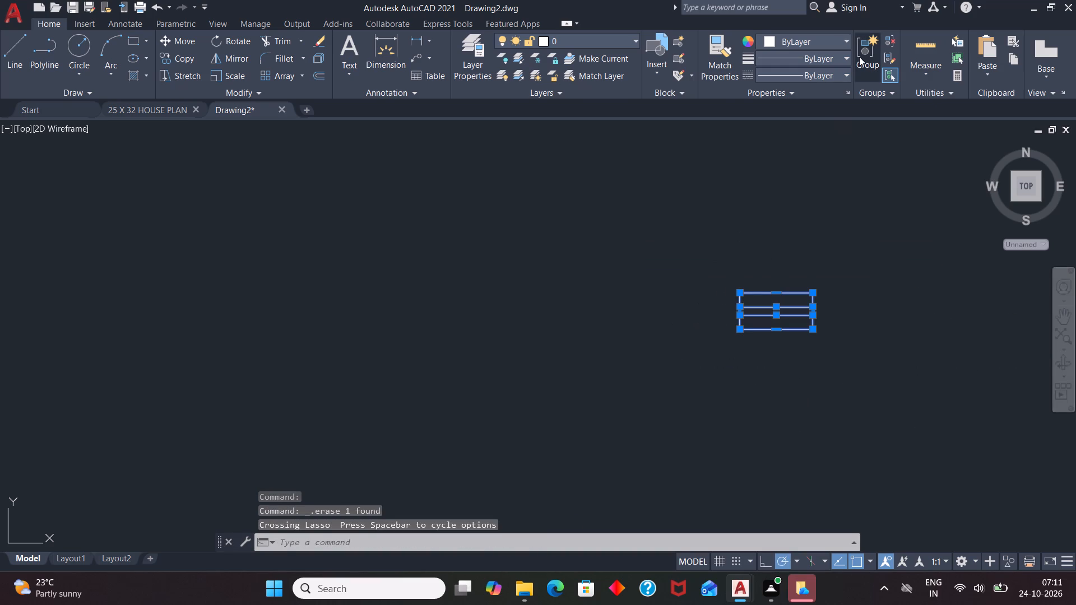
Copy the 18" window group from its top-right corner into the top outer wall above each of the two small adjoining rooms.
left_click(795, 292)
scroll(792, 290, "down", 3)
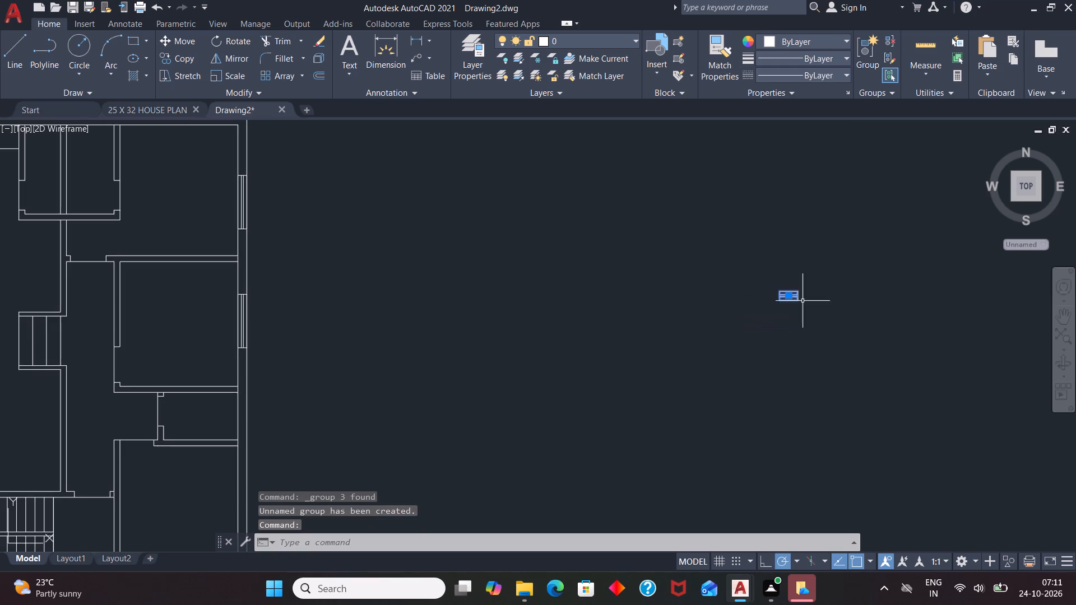
scroll(813, 341, "down", 3)
type("CO")
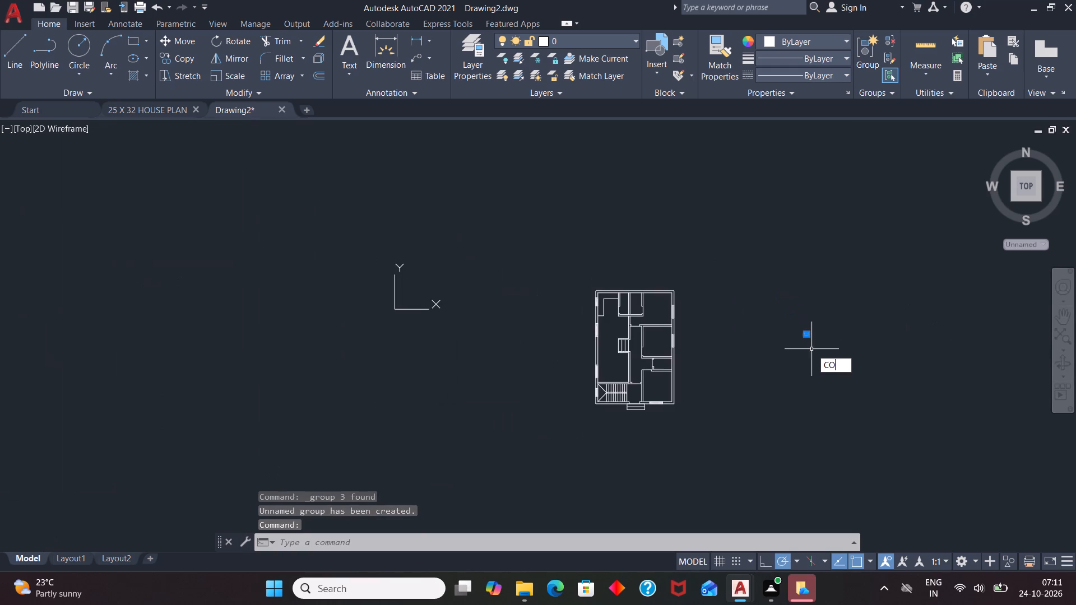
key("Return")
left_click(811, 333)
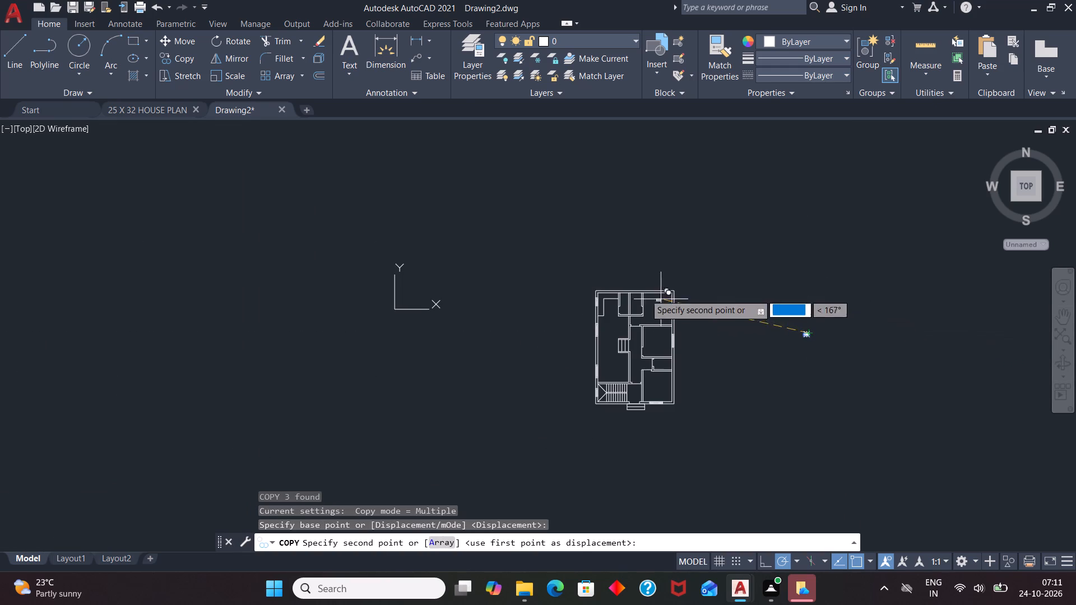
scroll(601, 294, "up", 5)
scroll(834, 226, "up", 5)
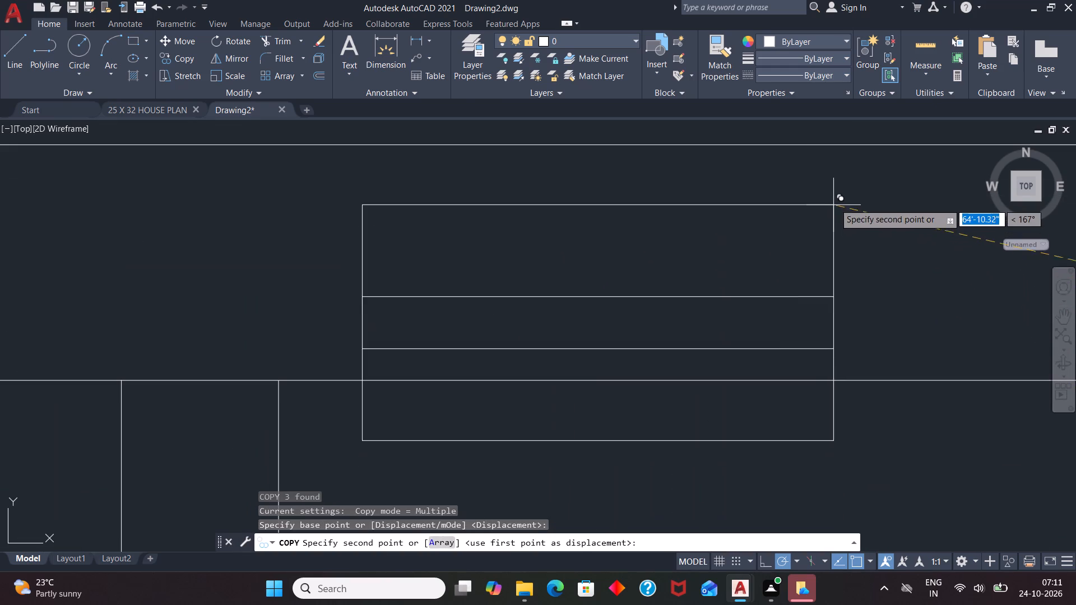
left_click(841, 145)
scroll(660, 180, "down", 4)
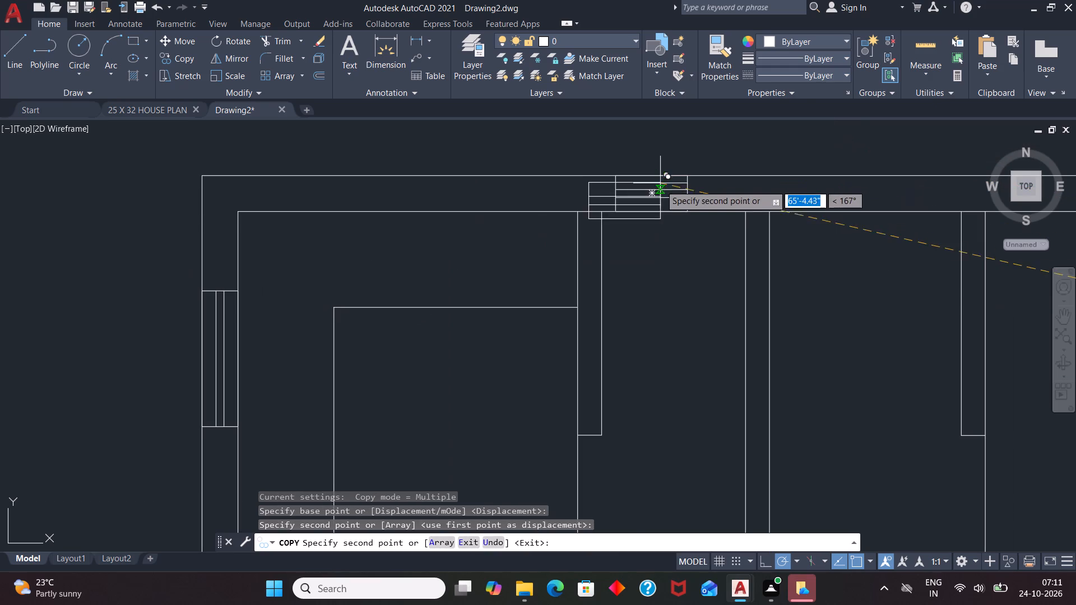
scroll(772, 195, "down", 2)
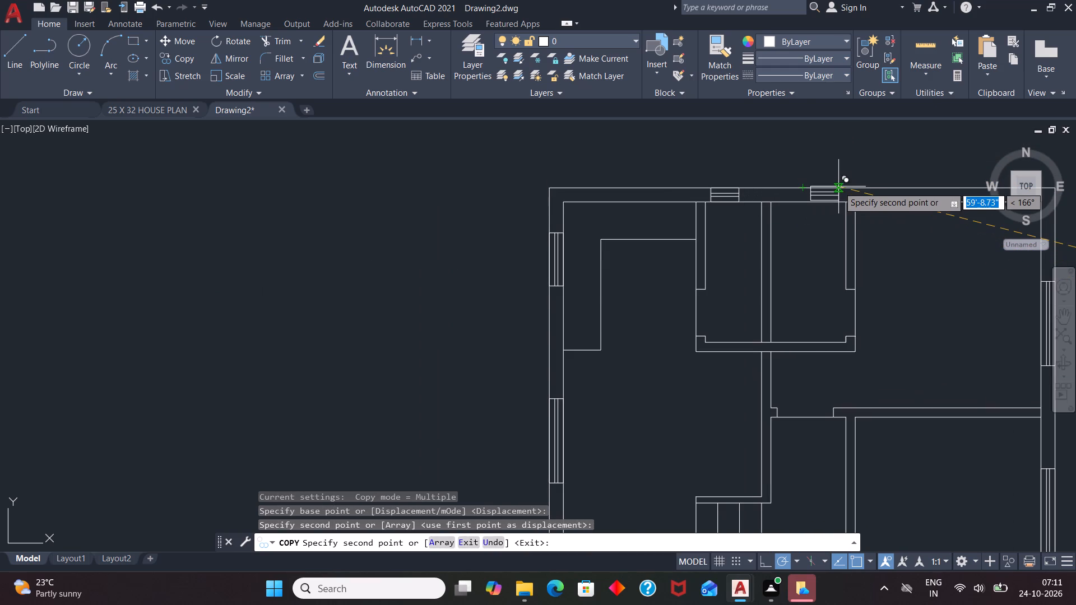
scroll(817, 189, "up", 2)
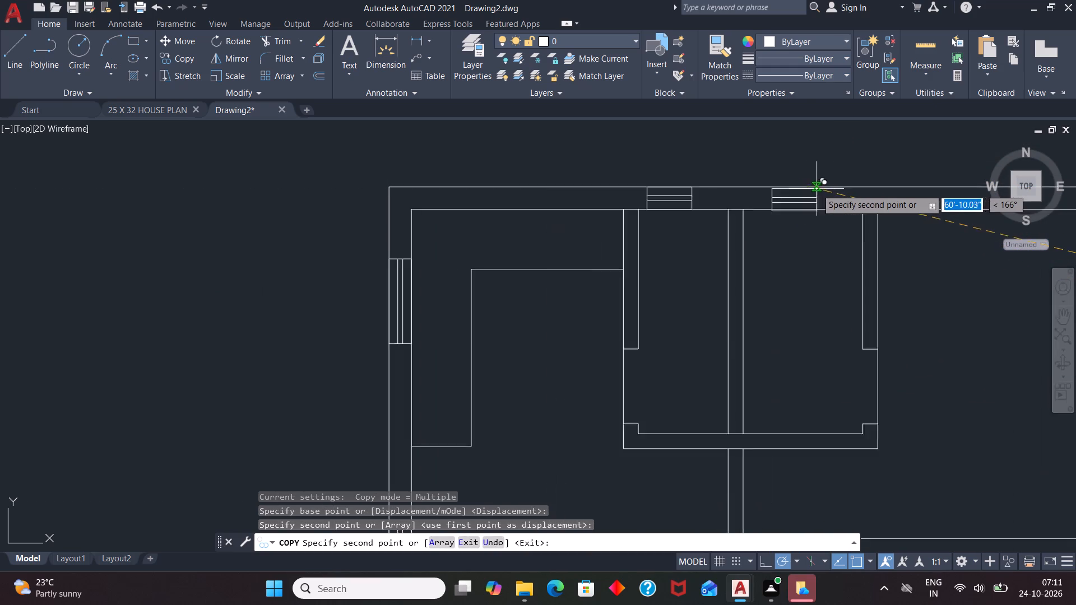
scroll(817, 189, "up", 2)
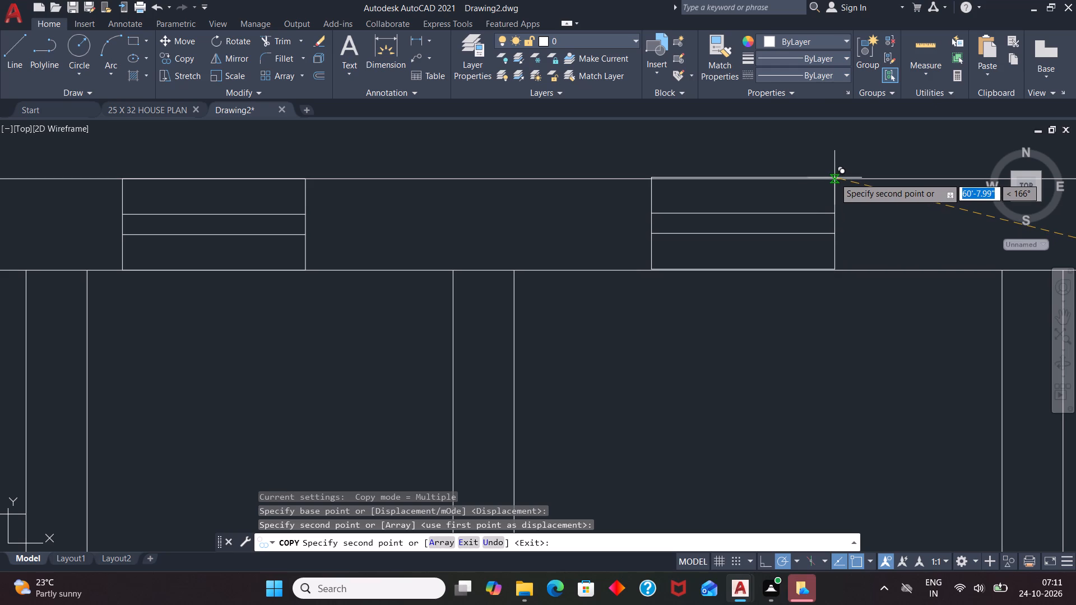
left_click(834, 178)
Place a third copy of the 18" window in the top outer wall above the L-shaped counter.
scroll(878, 198, "down", 3)
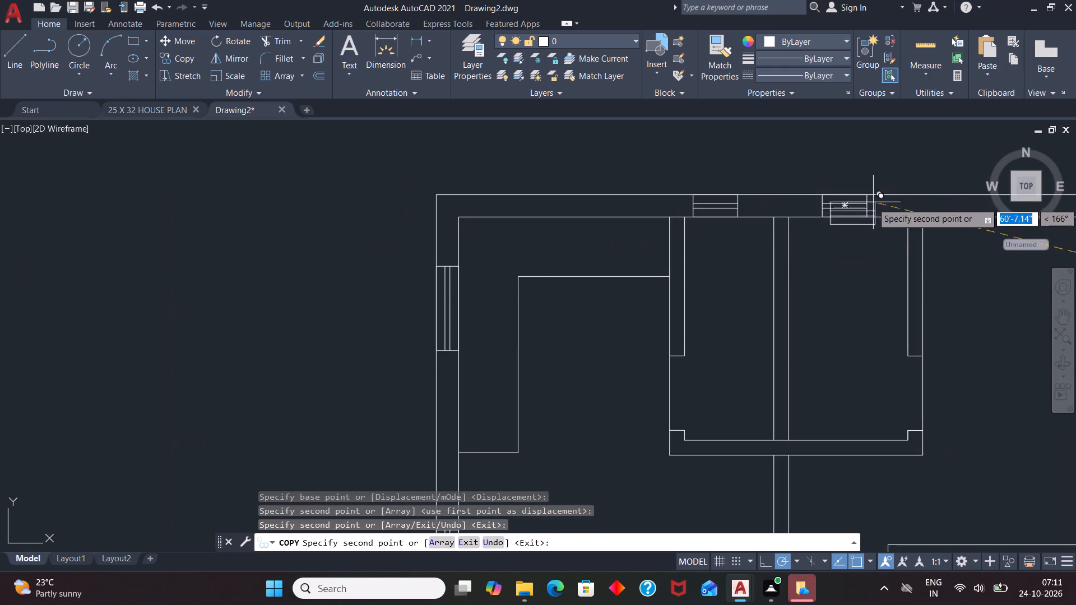
scroll(651, 193, "up", 3)
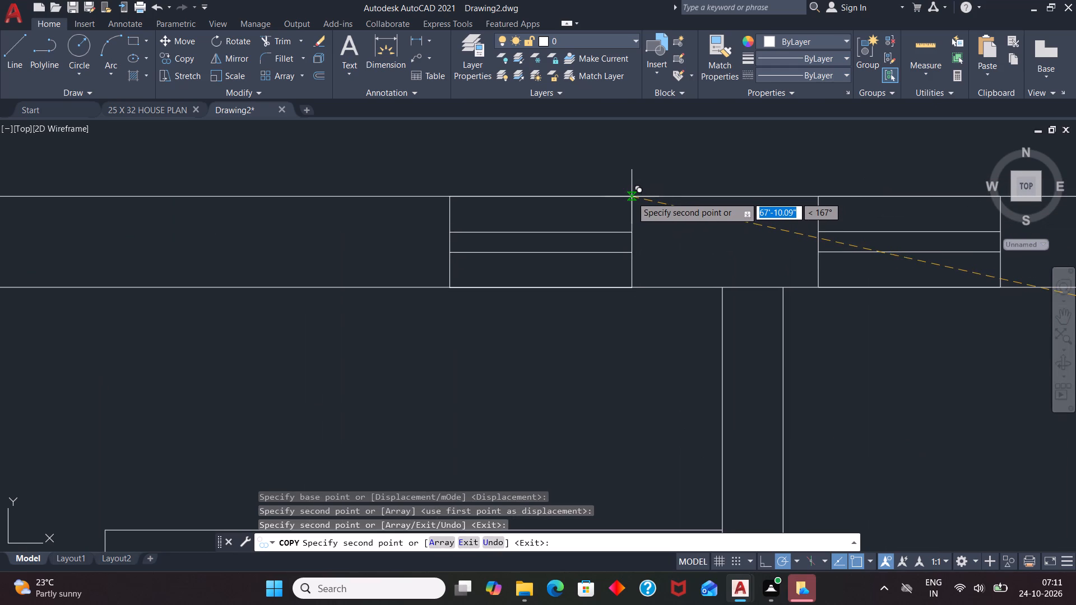
left_click(632, 197)
scroll(577, 200, "down", 4)
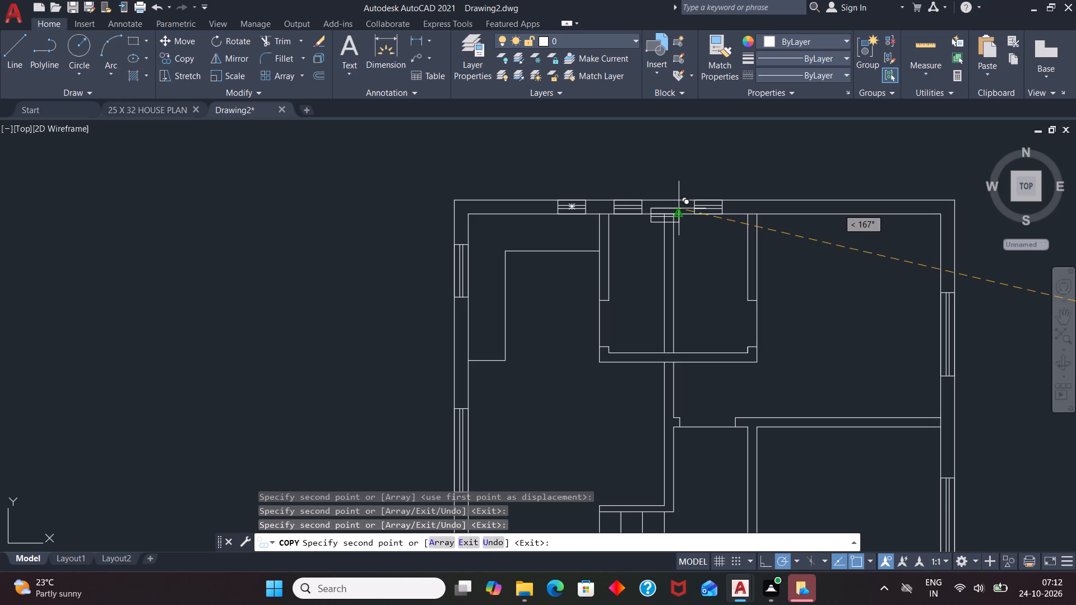
key("Escape")
Rotate the spare 18" window group outside the plan a quarter turn clockwise so it stands vertically.
scroll(576, 220, "down", 3)
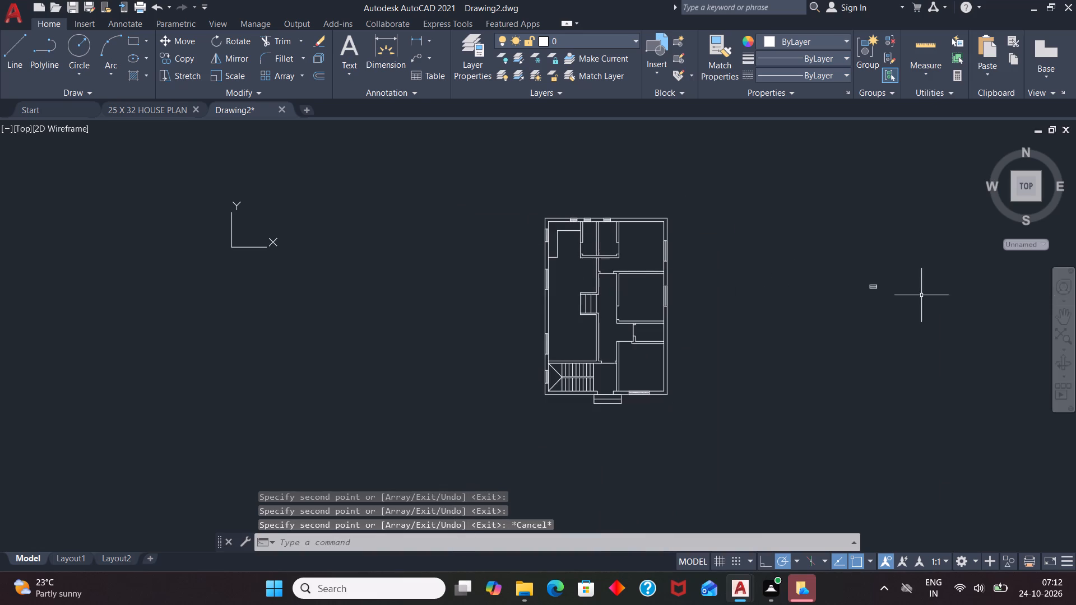
left_click(874, 285)
type("RO")
key("Return")
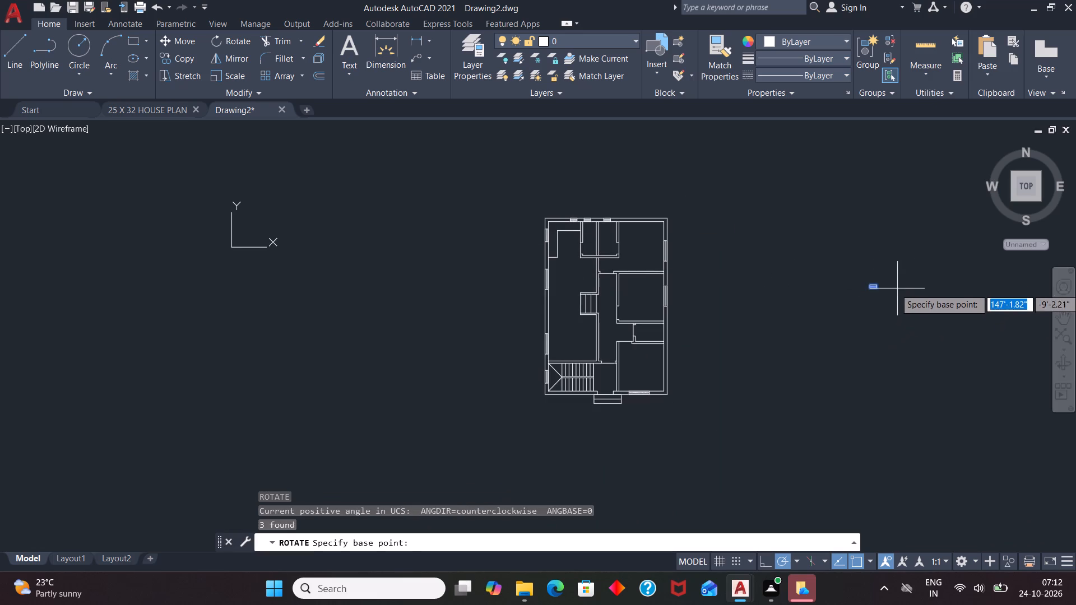
left_click(880, 288)
left_click(875, 345)
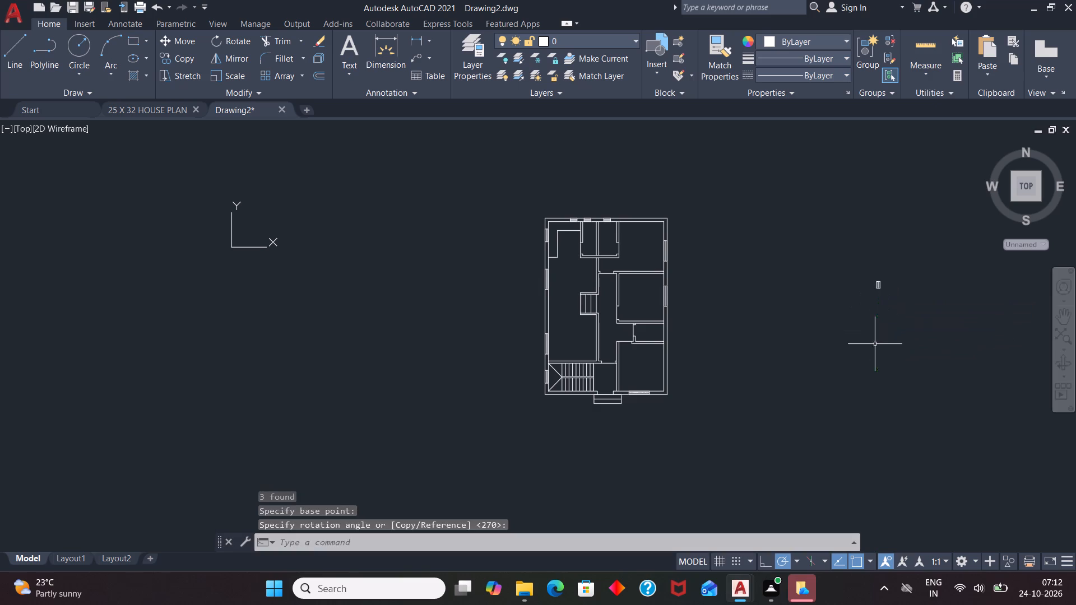
Move the vertical 18" window by its top-right corner into the right outer wall at the small room between the two larger rooms.
left_click(879, 285)
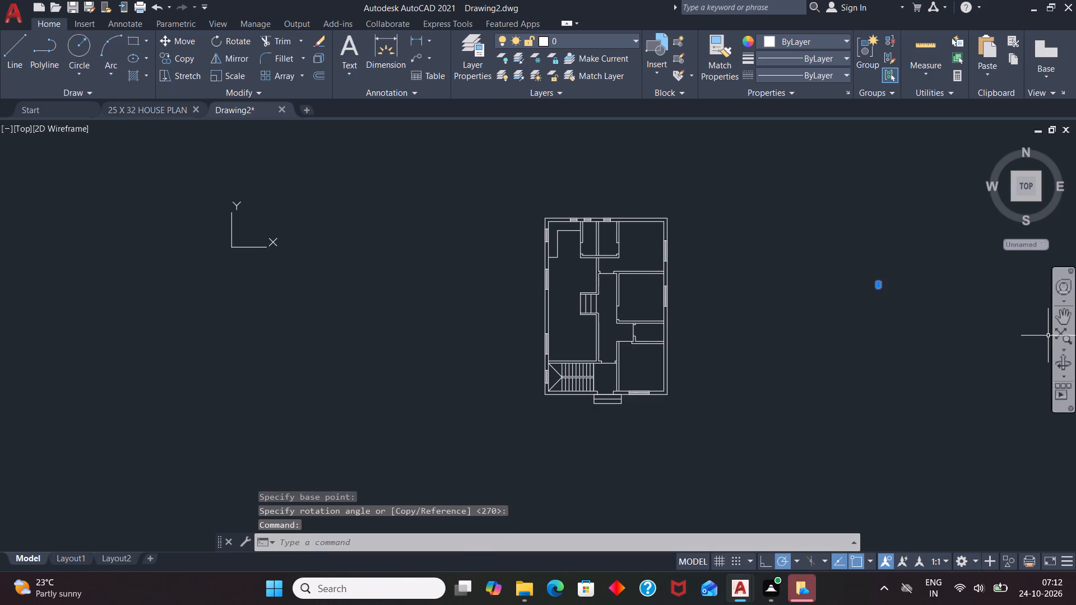
key("m")
key("Return")
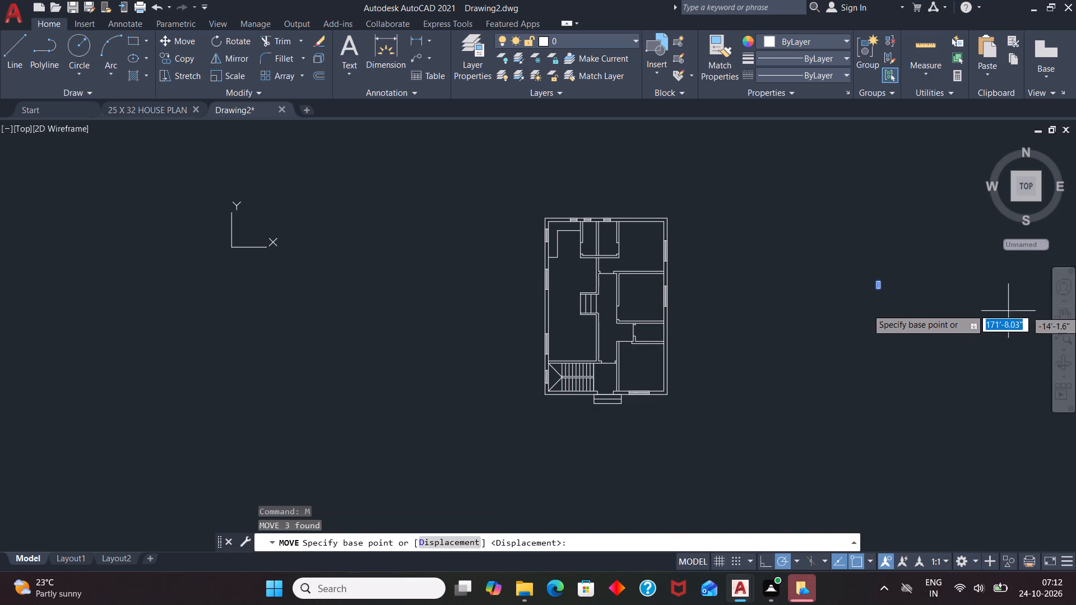
scroll(949, 291, "up", 3)
left_click(717, 246)
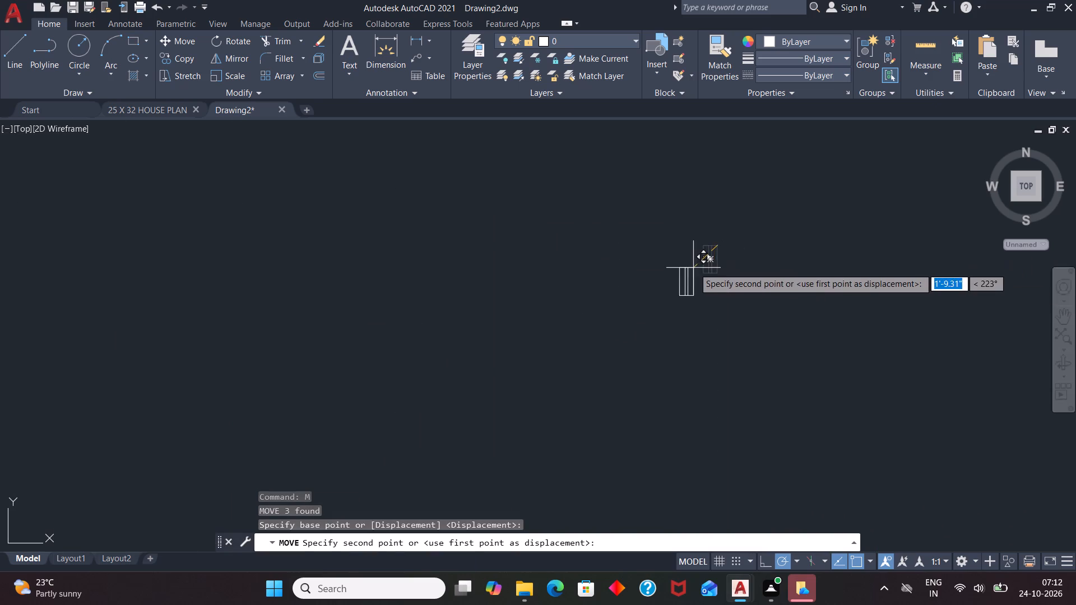
scroll(694, 268, "down", 2)
scroll(353, 350, "up", 4)
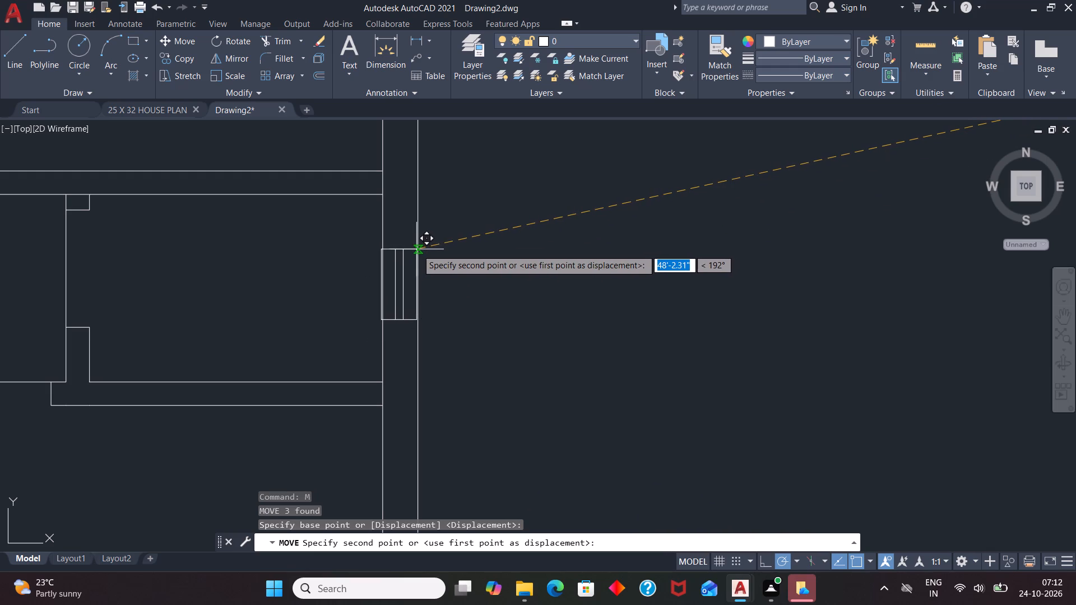
left_click(417, 248)
key("Escape")
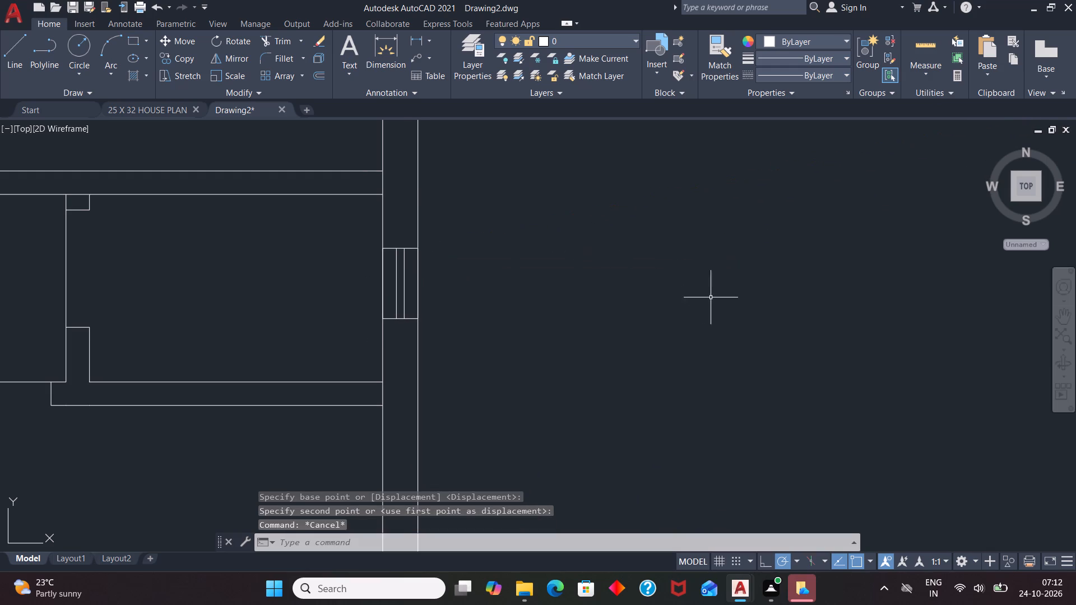
Insert the Toilet - Imperial and Door - Metric sample blocks in the empty space to the right of the plan.
scroll(728, 314, "down", 2)
scroll(663, 327, "down", 2)
scroll(526, 270, "up", 3)
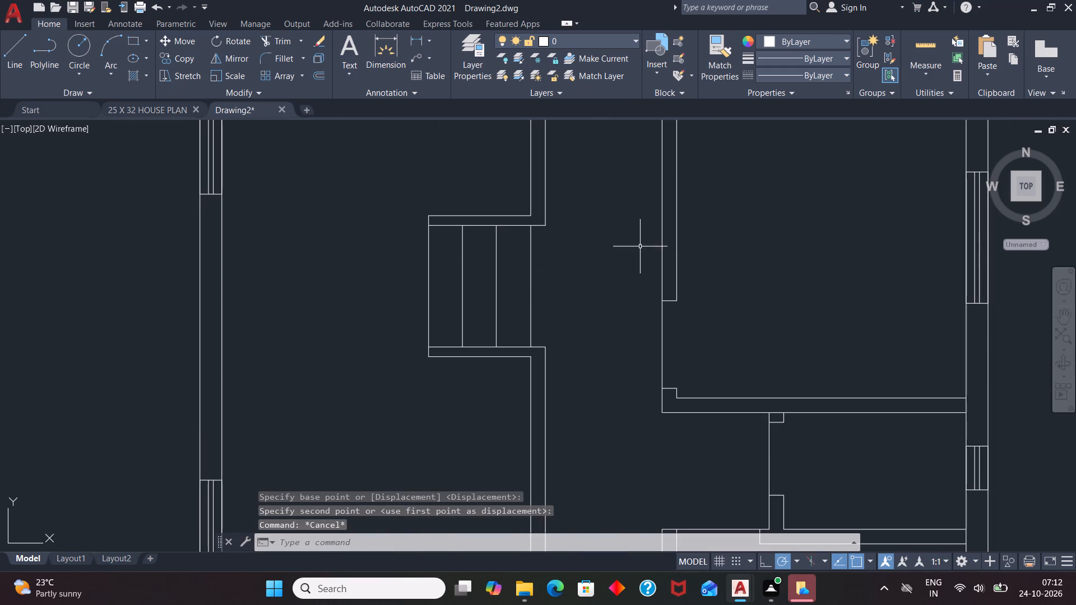
scroll(560, 284, "down", 3)
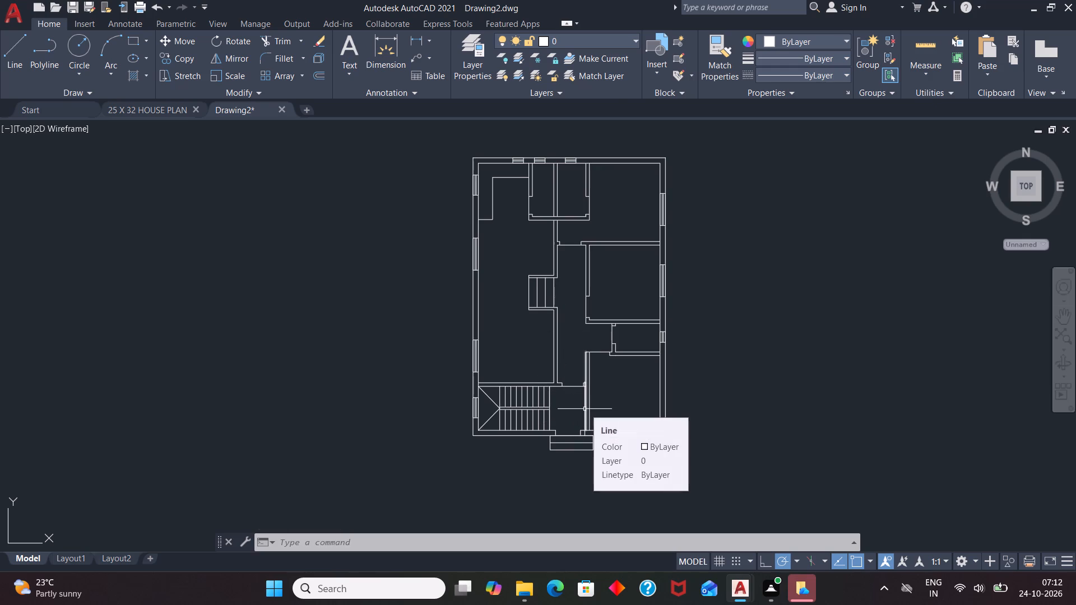
key("ctrl+3")
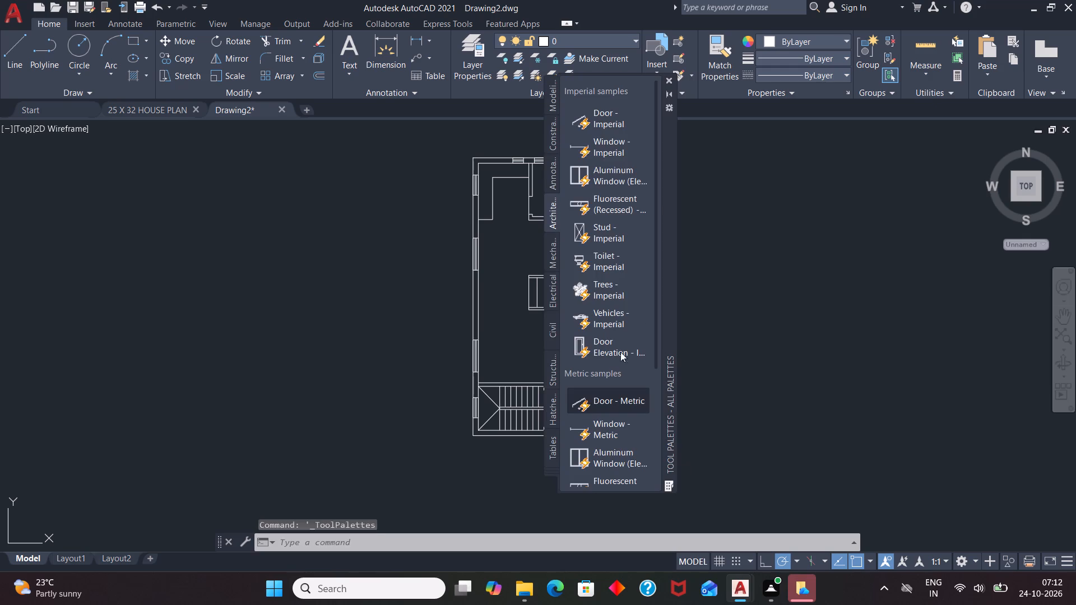
left_click_drag(597, 263, 766, 338)
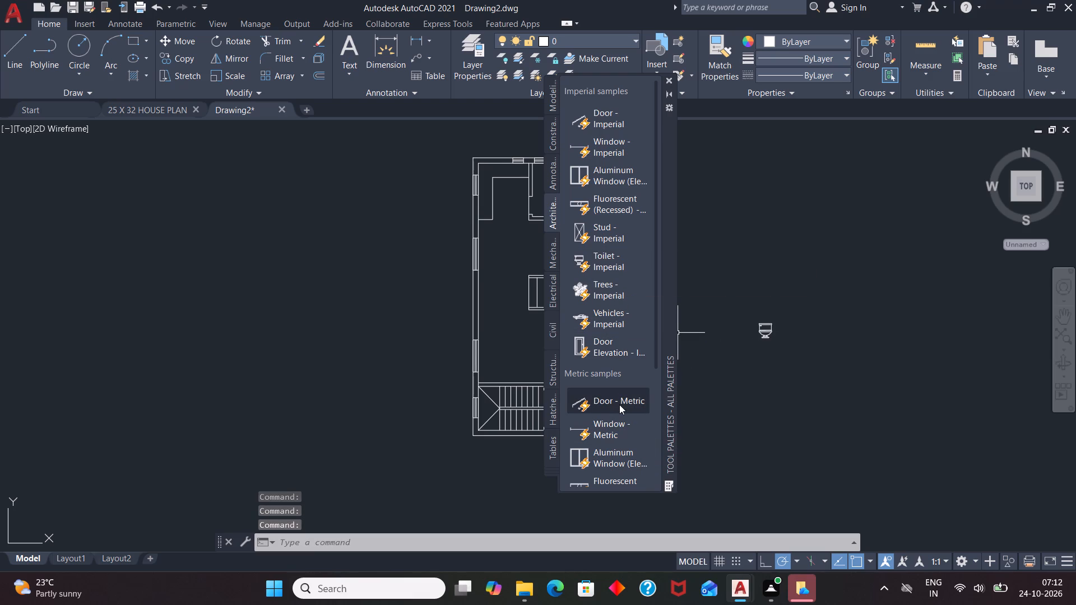
left_click_drag(620, 402, 753, 411)
left_click(753, 411)
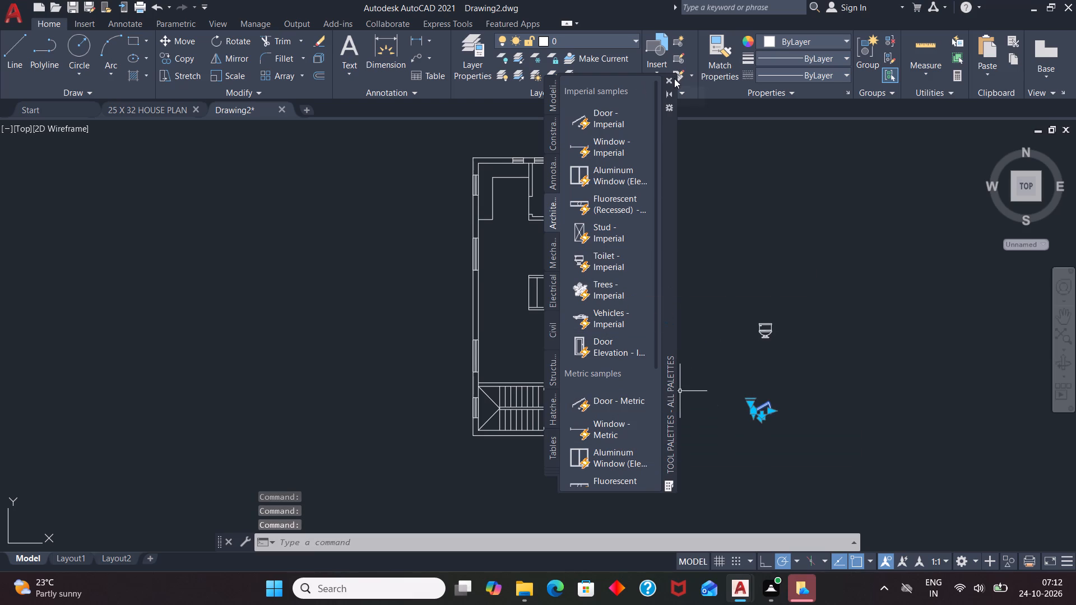
left_click(673, 78)
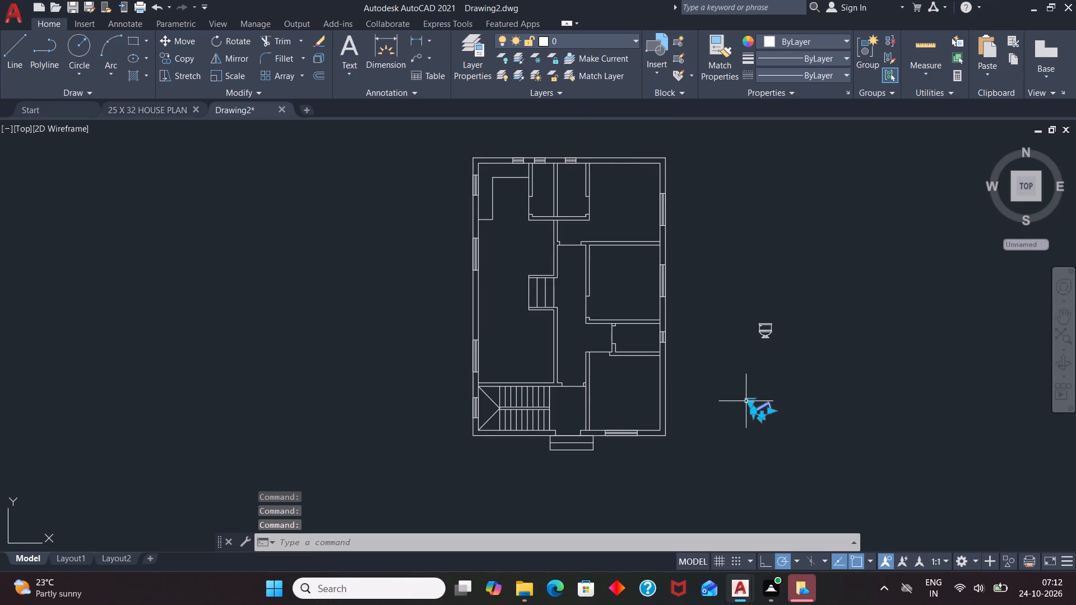
Set the inserted door block to its right-angle open position with a quarter-circle swing.
left_click(750, 403)
left_click(778, 460)
key("Escape")
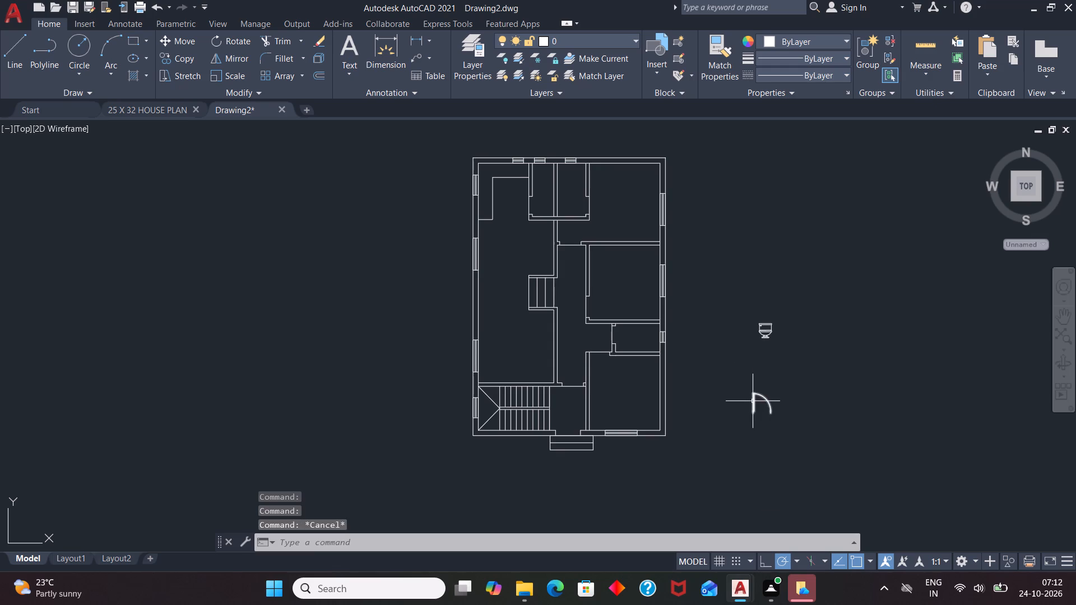
Mirror the door block across a vertical line to its right, keeping the original, for an opposite-hand door.
left_click(754, 397)
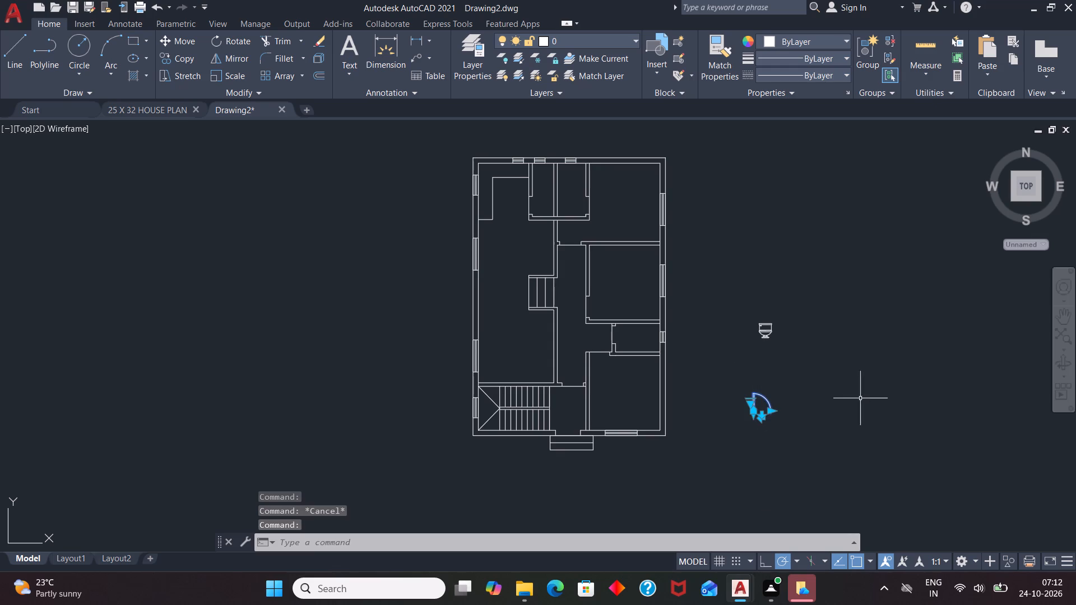
key("n")
key("BackSpace")
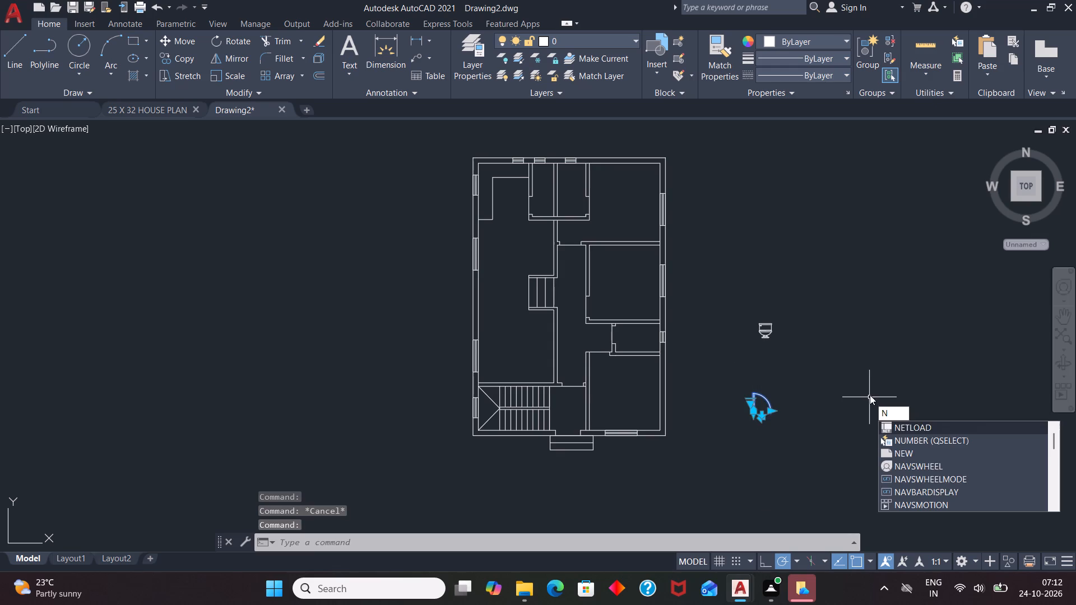
key("BackSpace")
type("MI")
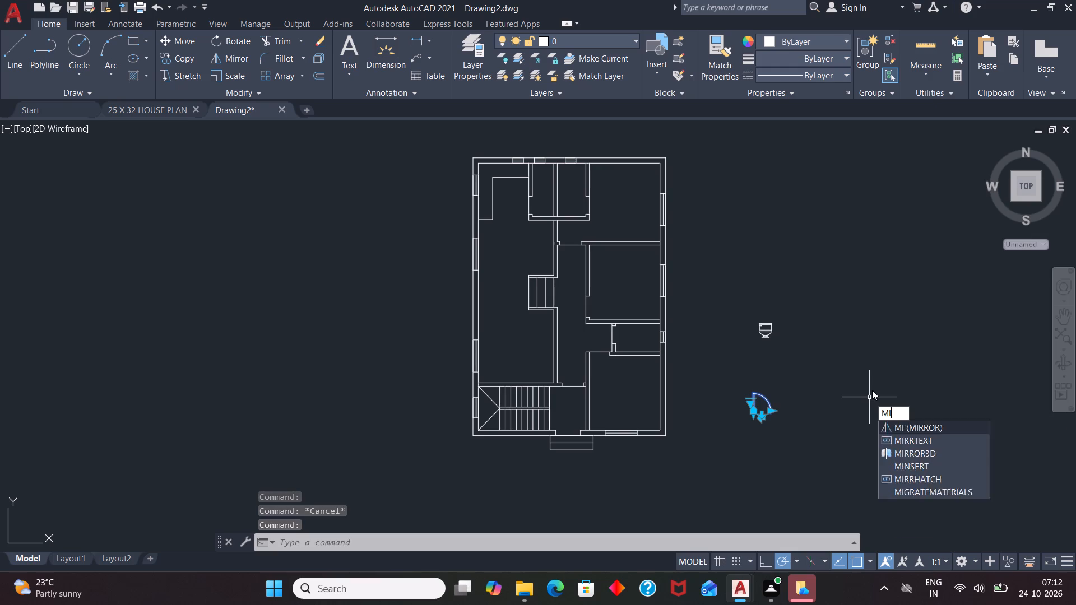
key("Return")
left_click(816, 379)
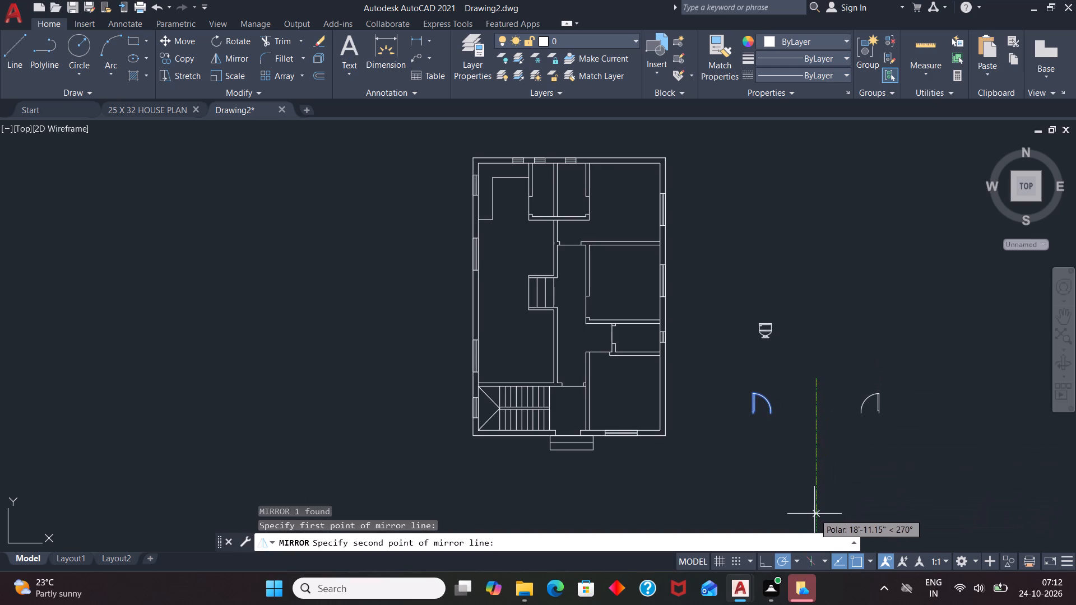
double_click(815, 514)
left_click_drag(840, 560, 816, 514)
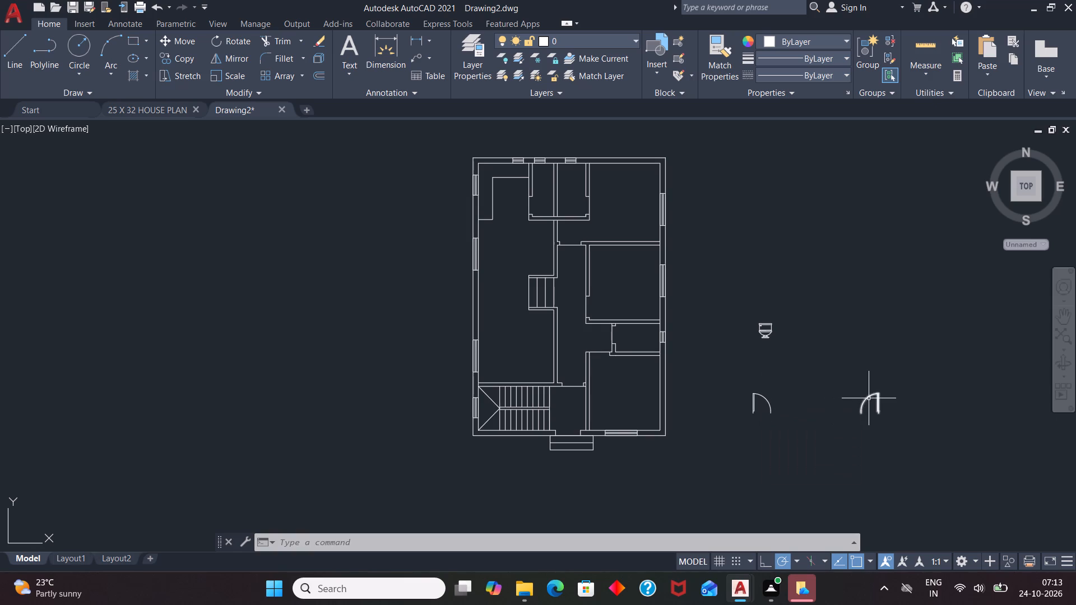
Rotate the original door block 270° about the upper end of its leaf so the leaf lies horizontal.
left_click(754, 393)
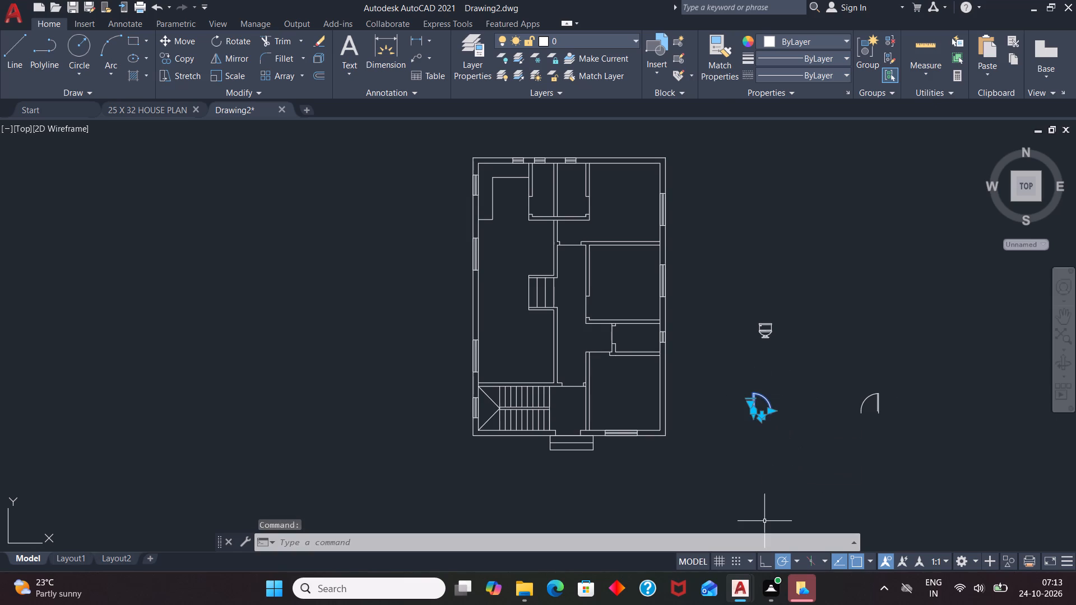
type("RO")
key("Return")
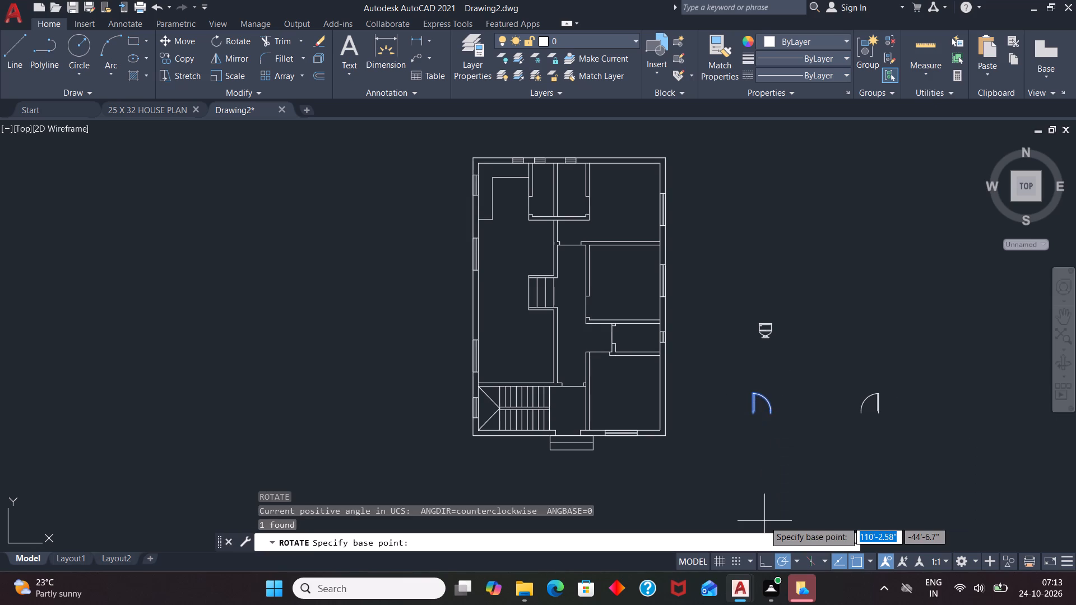
left_click(752, 392)
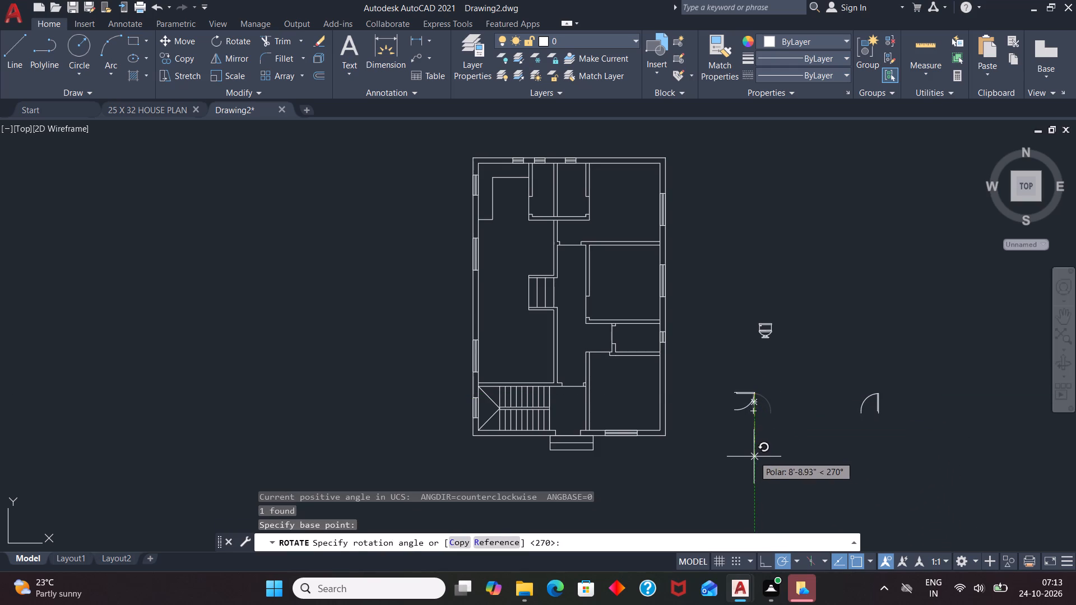
left_click(755, 459)
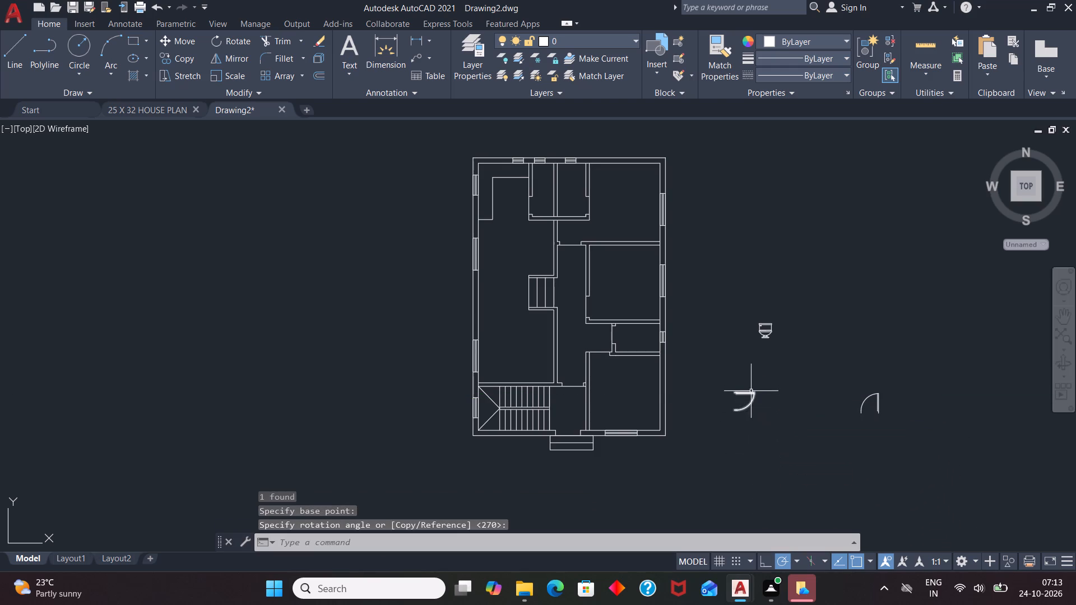
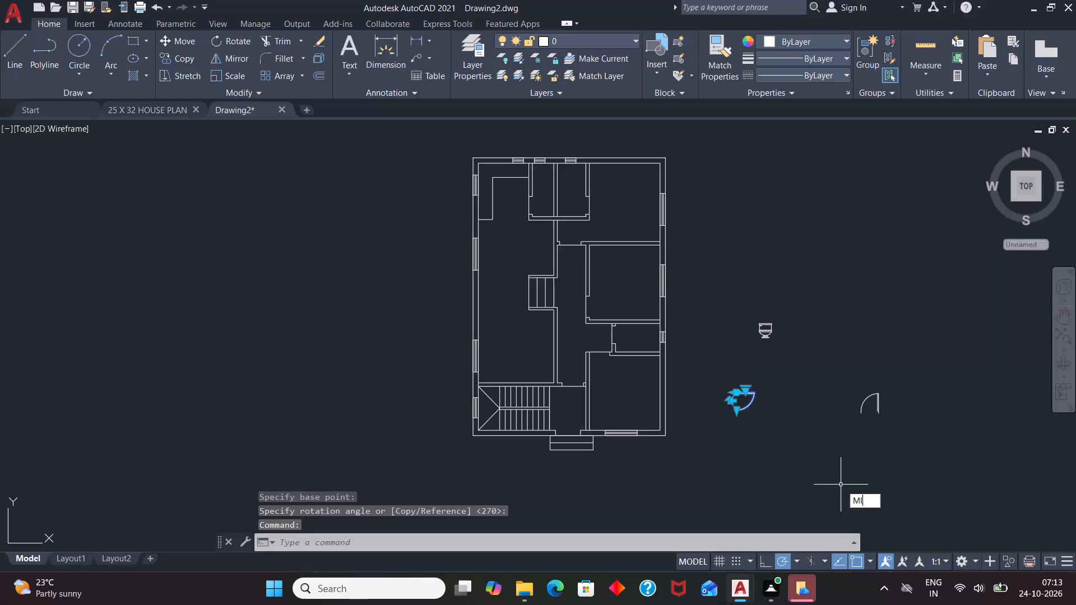
Mirror the rotated door block across a horizontal line just below it, keeping the original.
key("Return")
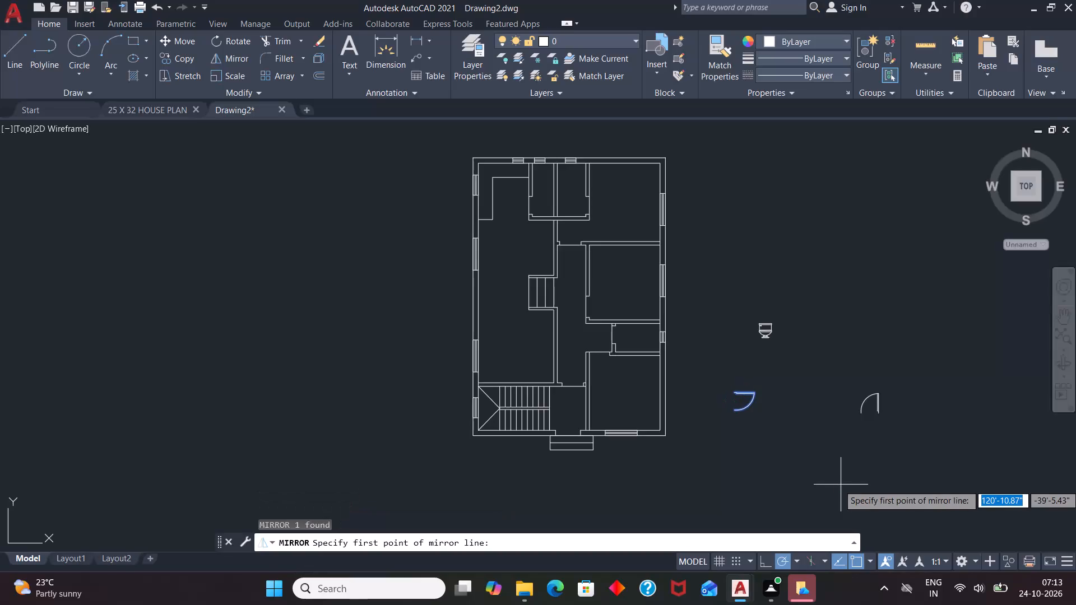
left_click(727, 424)
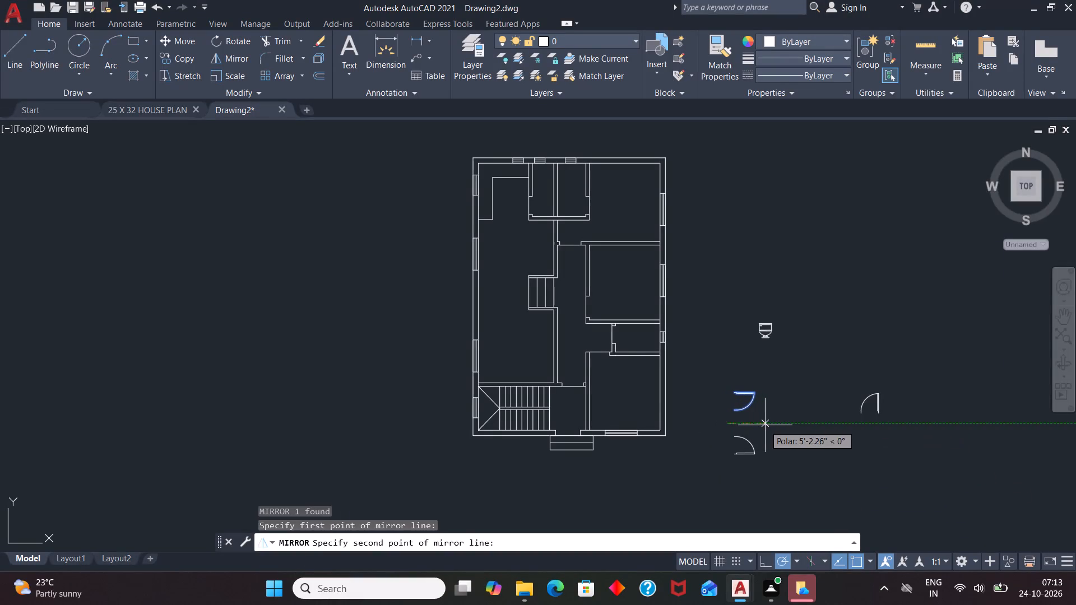
left_click(765, 425)
left_click_drag(790, 474, 765, 425)
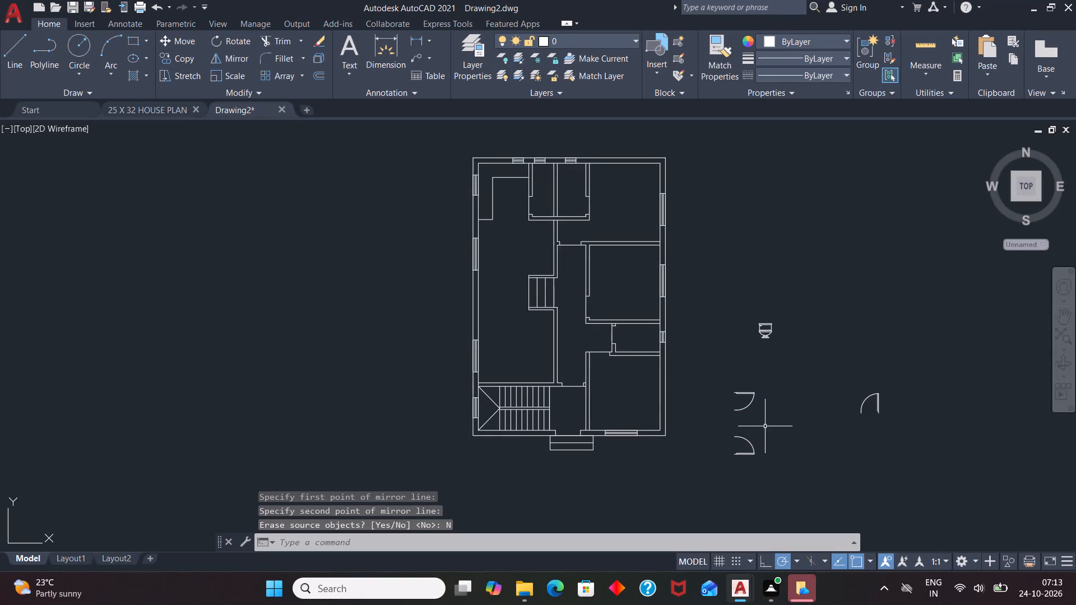
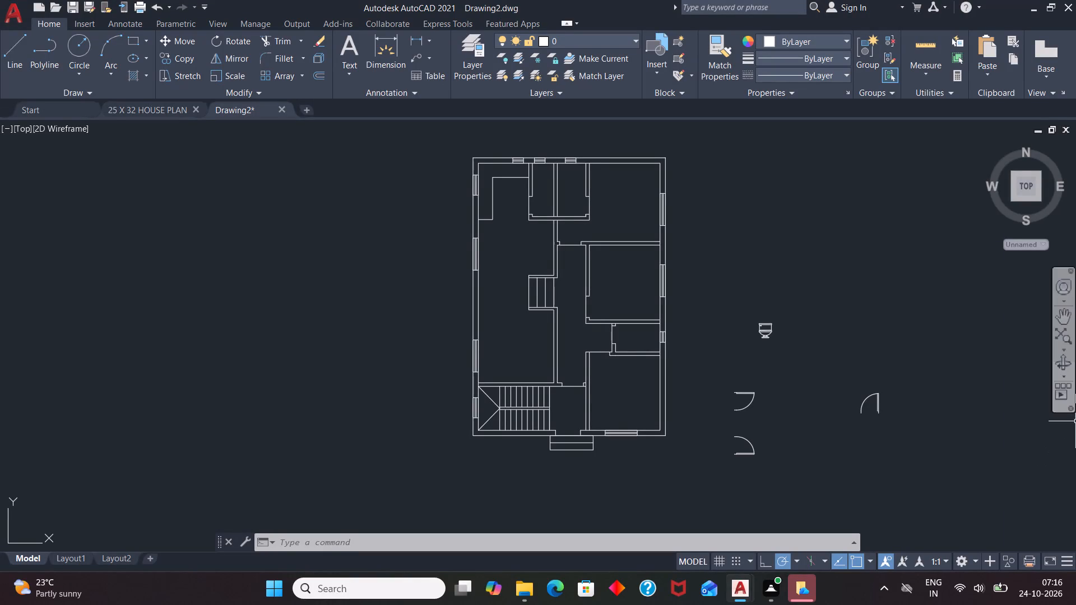
Copy the mirrored door block from its leaf's jamb end into the door opening of the western small room along the plan's top wall.
left_click(748, 454)
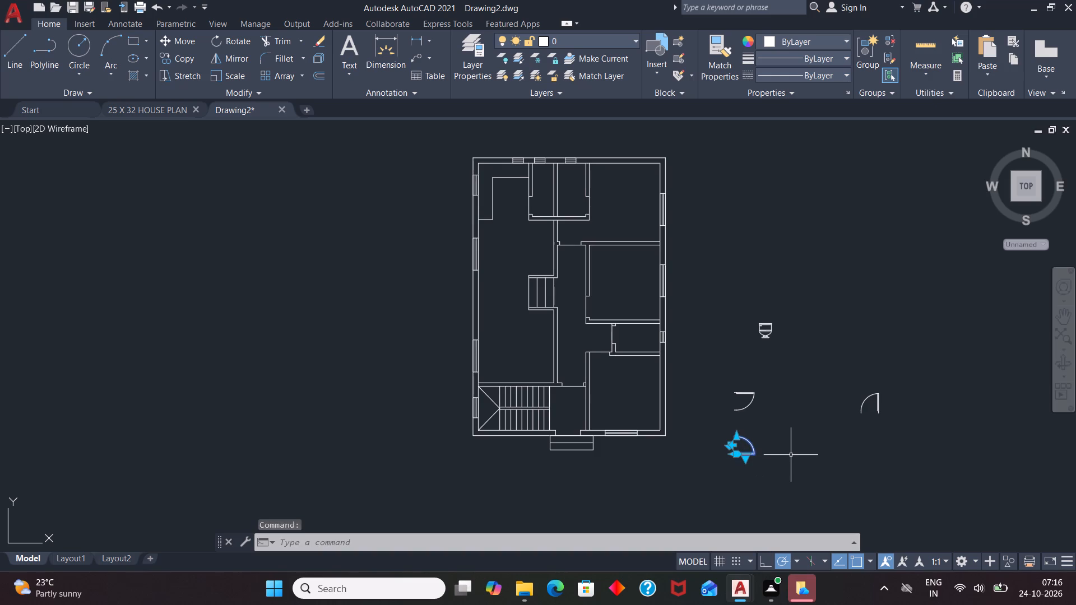
type("CO")
key("Return")
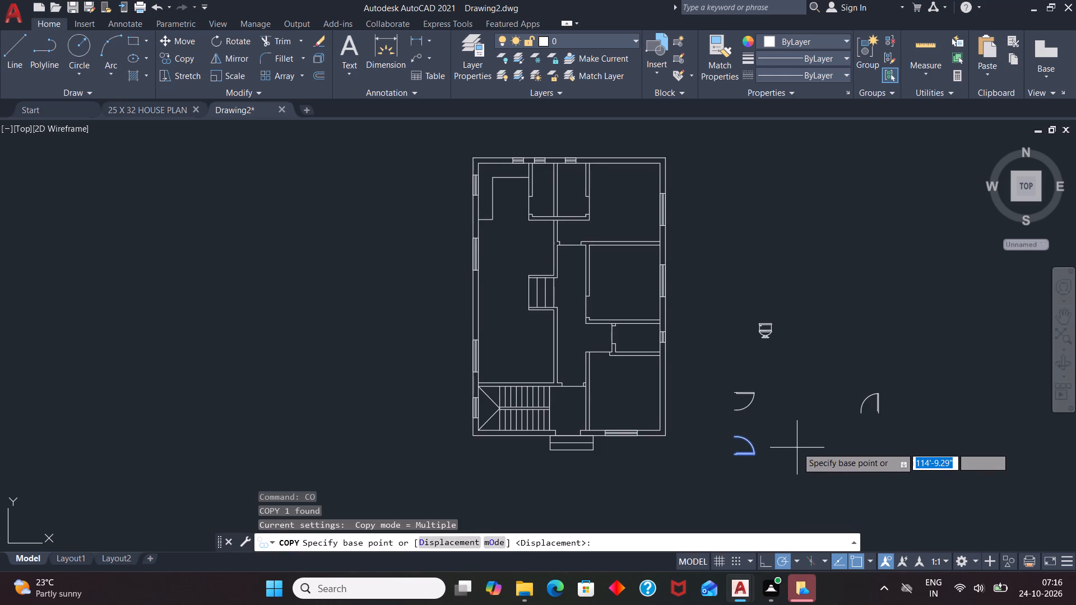
left_click(734, 454)
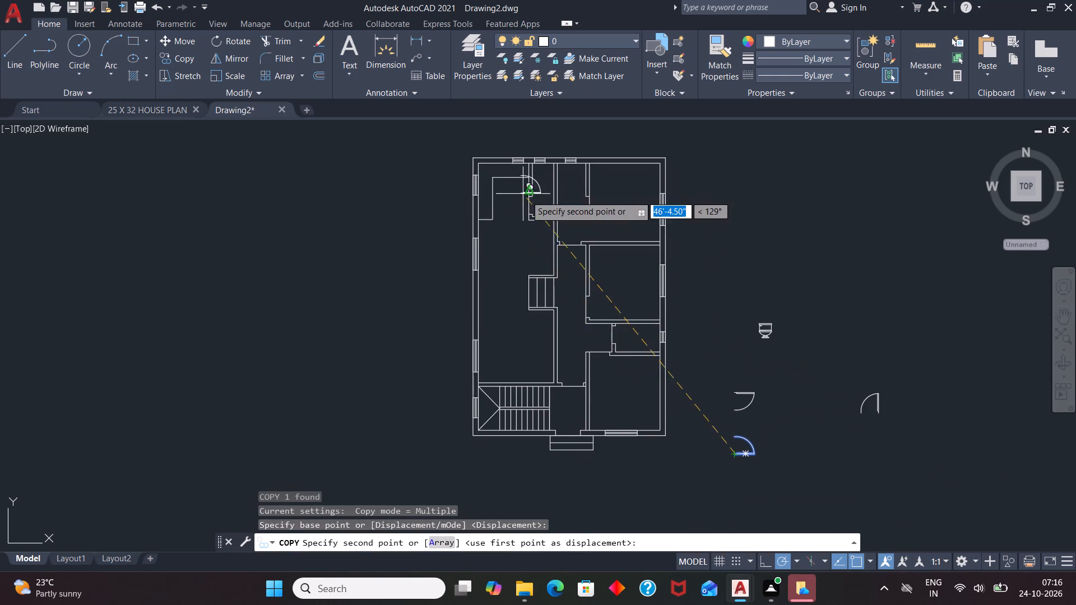
scroll(526, 196, "up", 5)
left_click(537, 392)
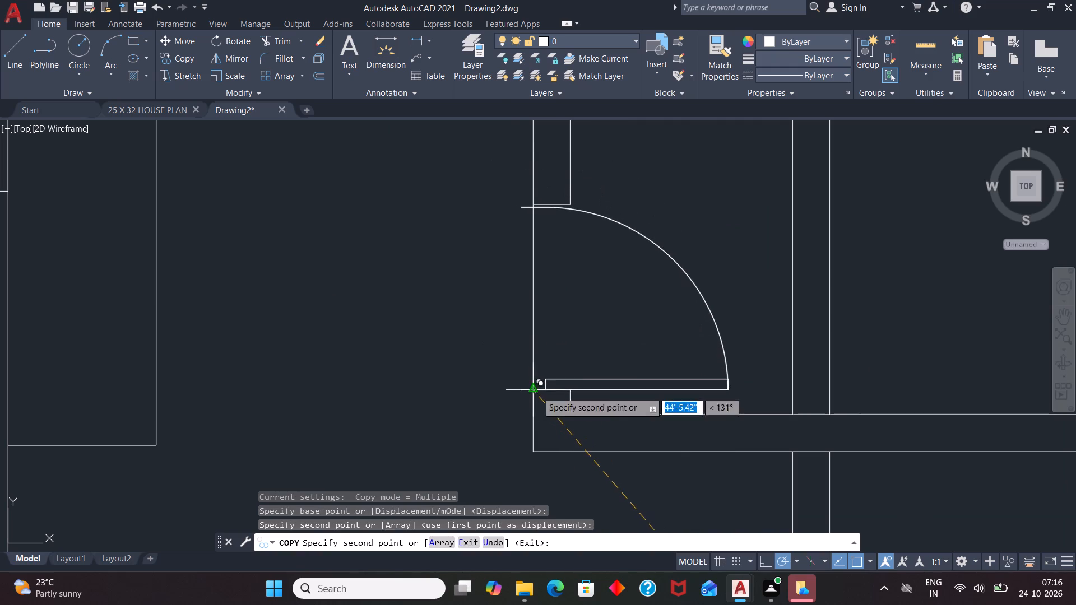
key("Escape")
Move the copied door block so its jamb end sits on the outer face of the partition at the opening's lower corner.
left_click(582, 377)
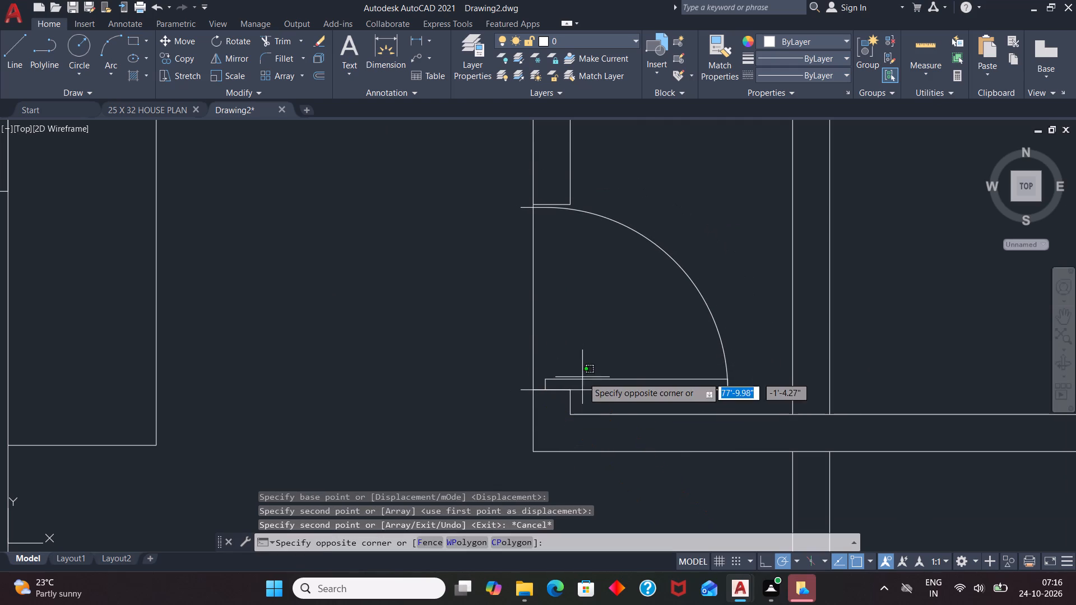
left_click(581, 381)
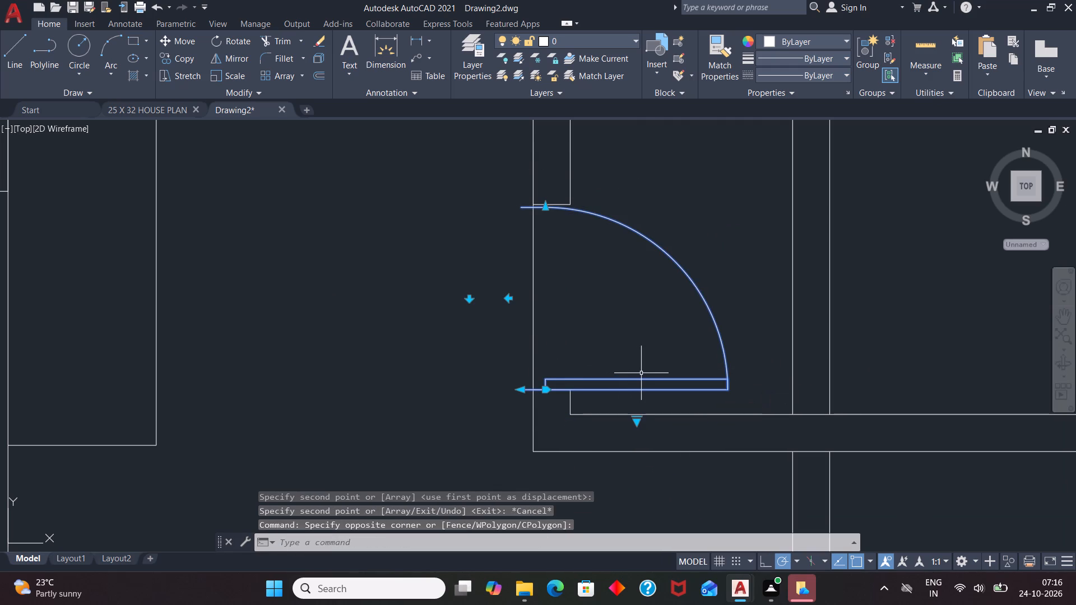
key("m")
key("Return")
scroll(527, 380, "up", 3)
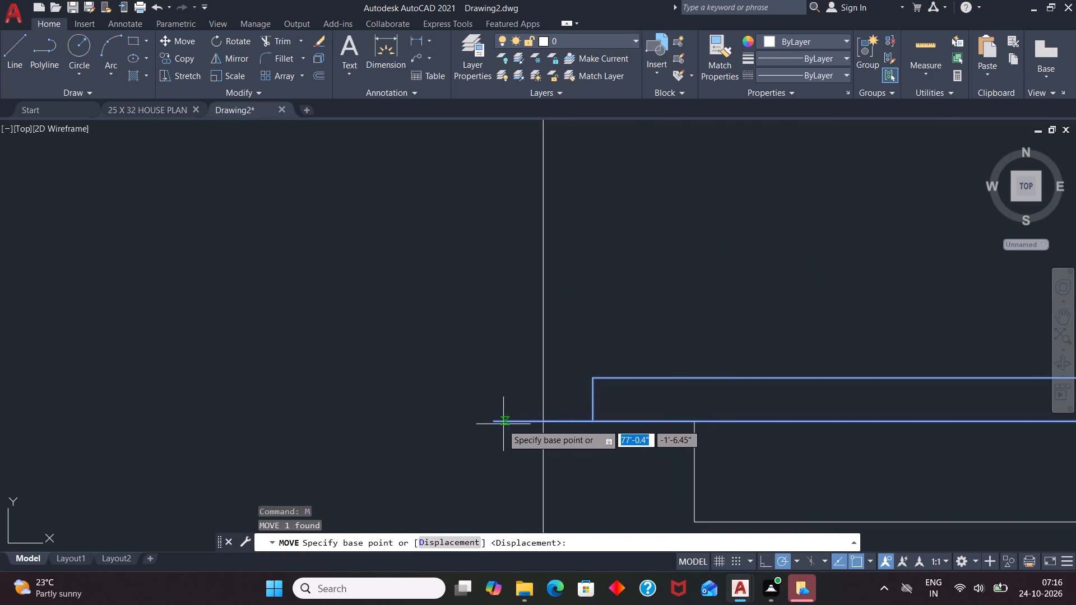
left_click(496, 423)
left_click(541, 418)
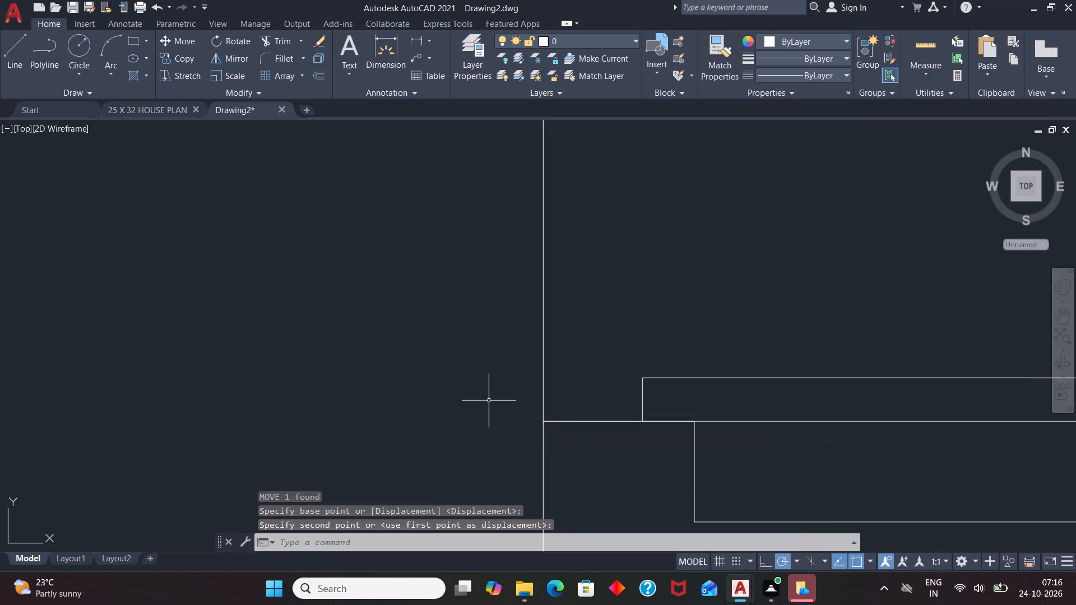
Scale the placed door by a factor of about 1.01 from the lower outer corner of its opening.
scroll(489, 401, "down", 3)
left_click(543, 396)
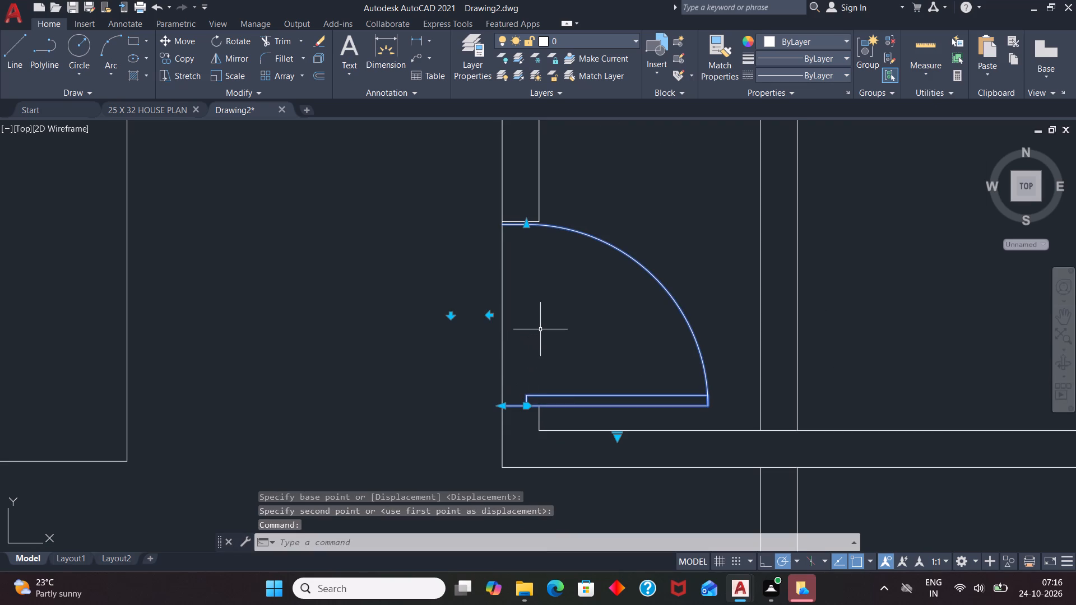
type("SC")
key("Return")
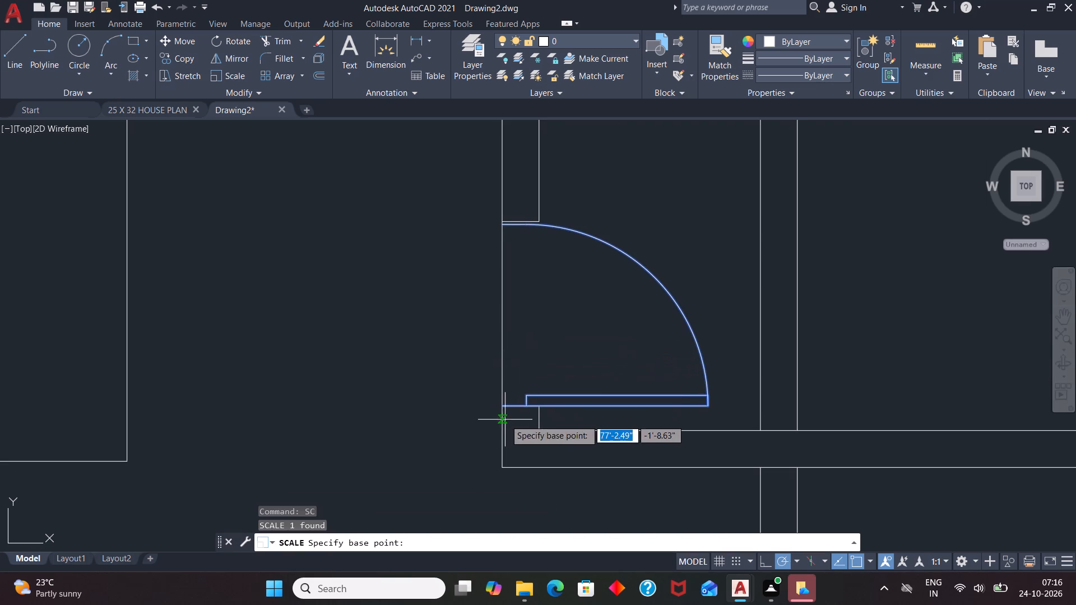
left_click(505, 403)
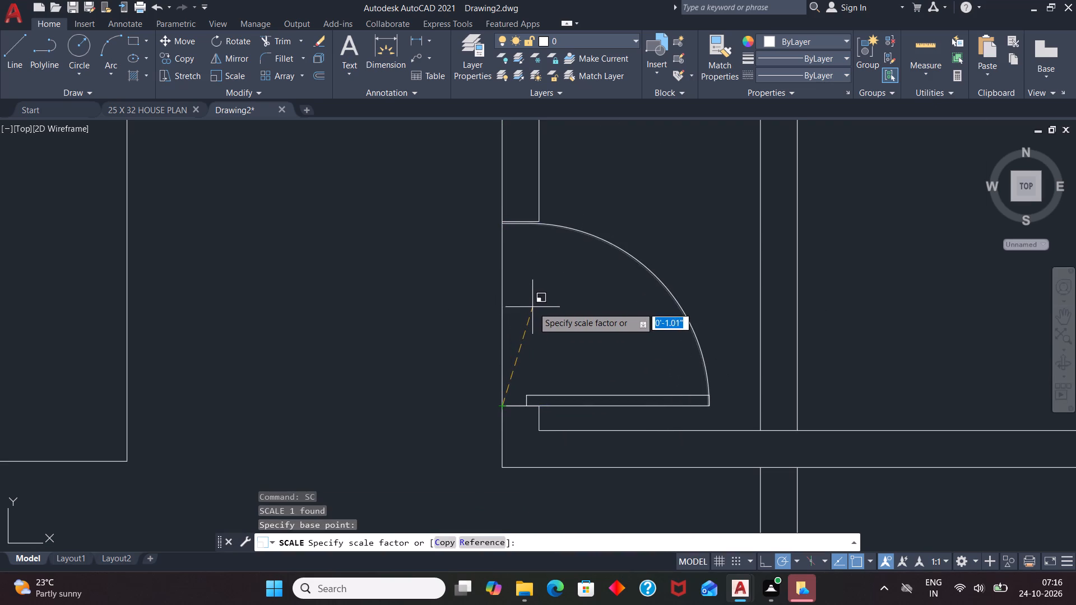
left_click(534, 306)
Rotate the lower spare door block outside the plan by 180° about the free end of its leaf.
scroll(417, 282, "down", 3)
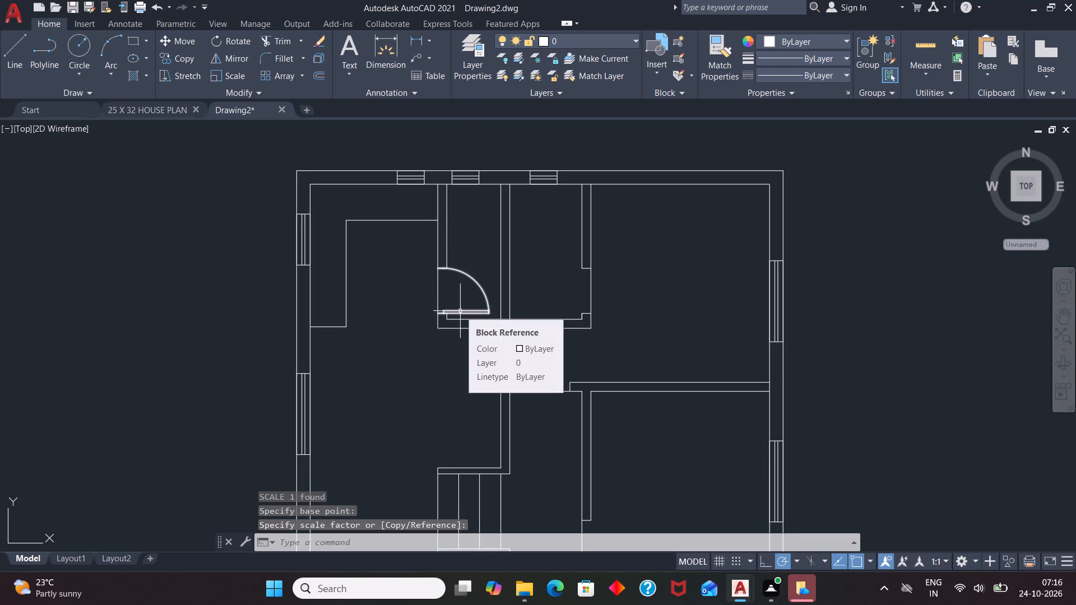
scroll(517, 333, "down", 3)
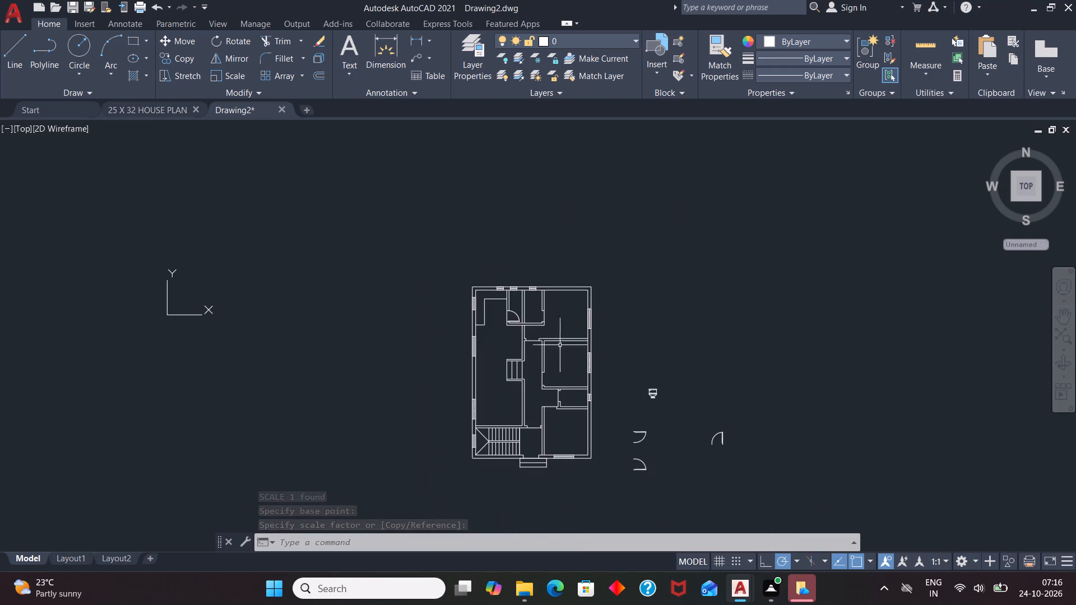
left_click(644, 469)
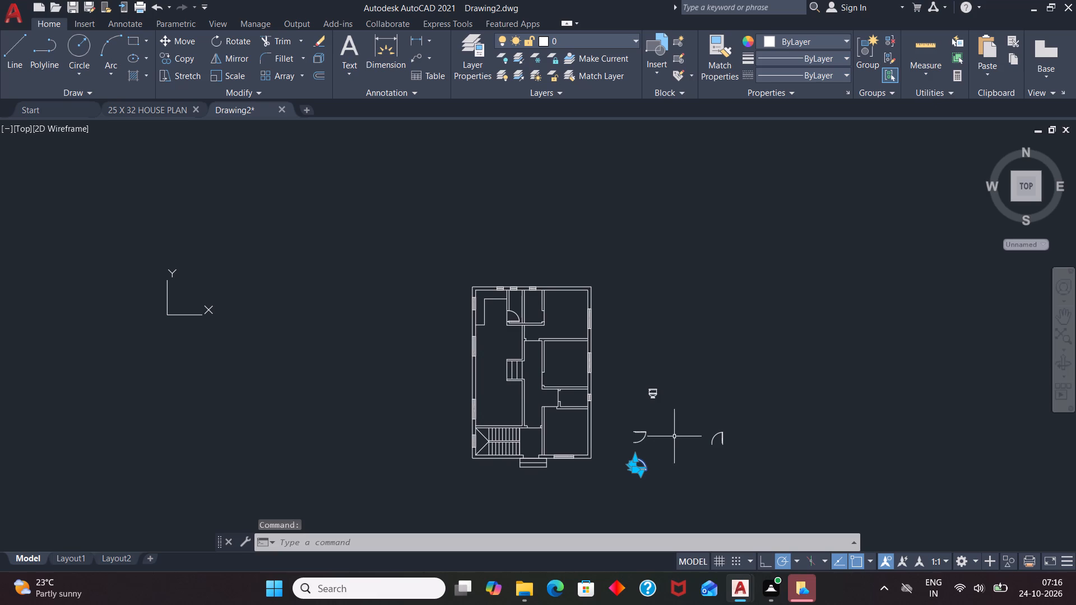
type("RO")
key("Return")
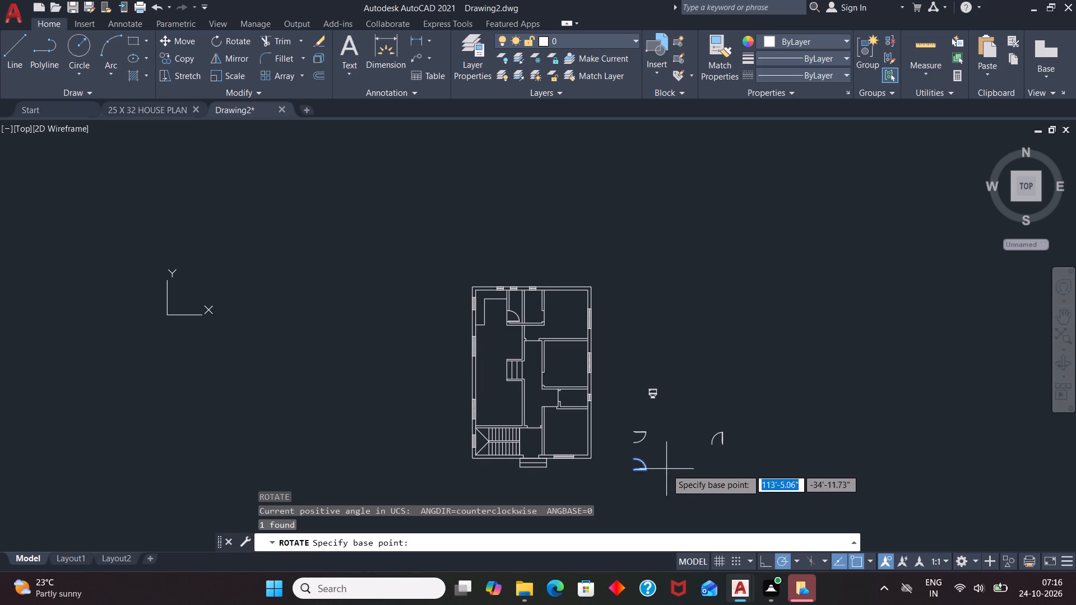
left_click(647, 470)
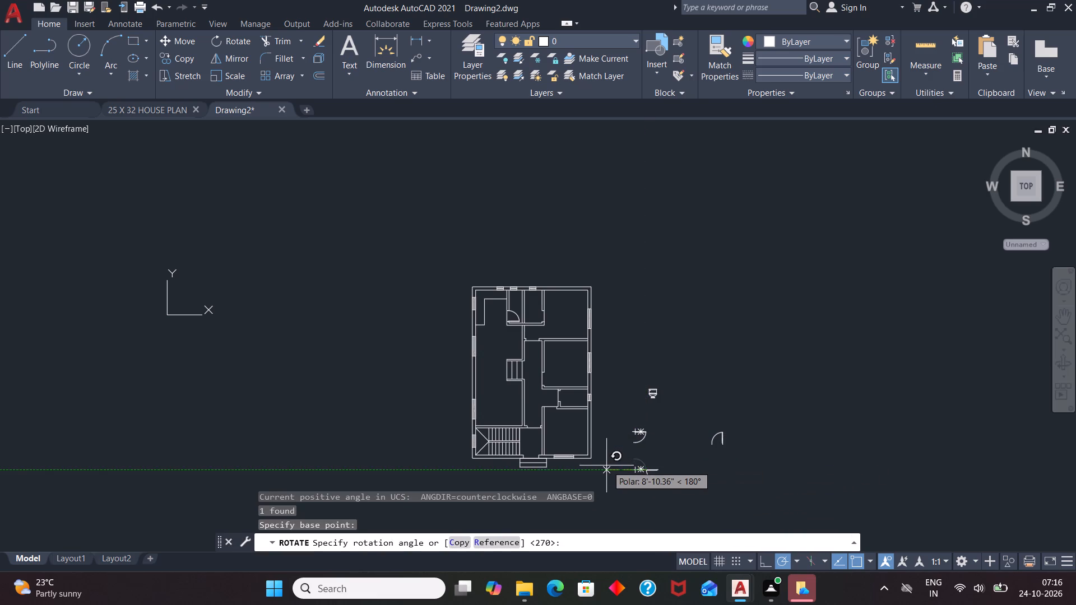
left_click(606, 466)
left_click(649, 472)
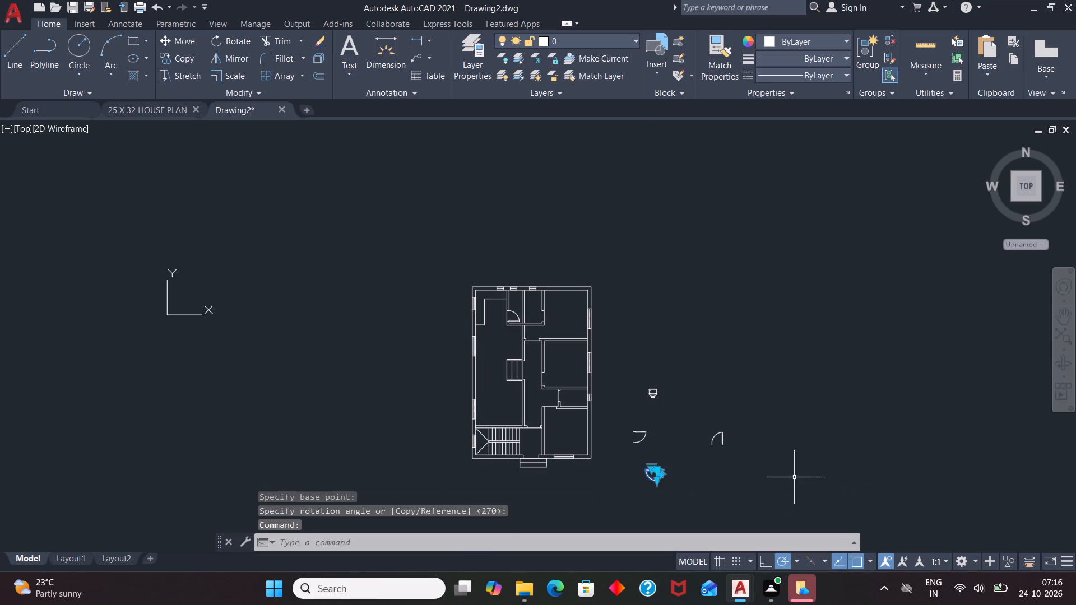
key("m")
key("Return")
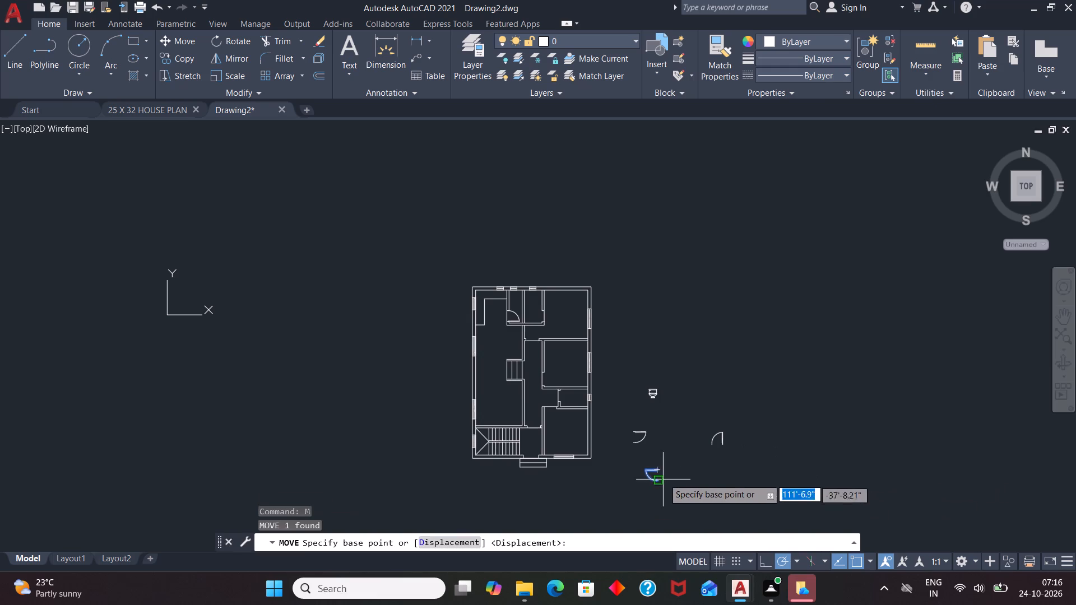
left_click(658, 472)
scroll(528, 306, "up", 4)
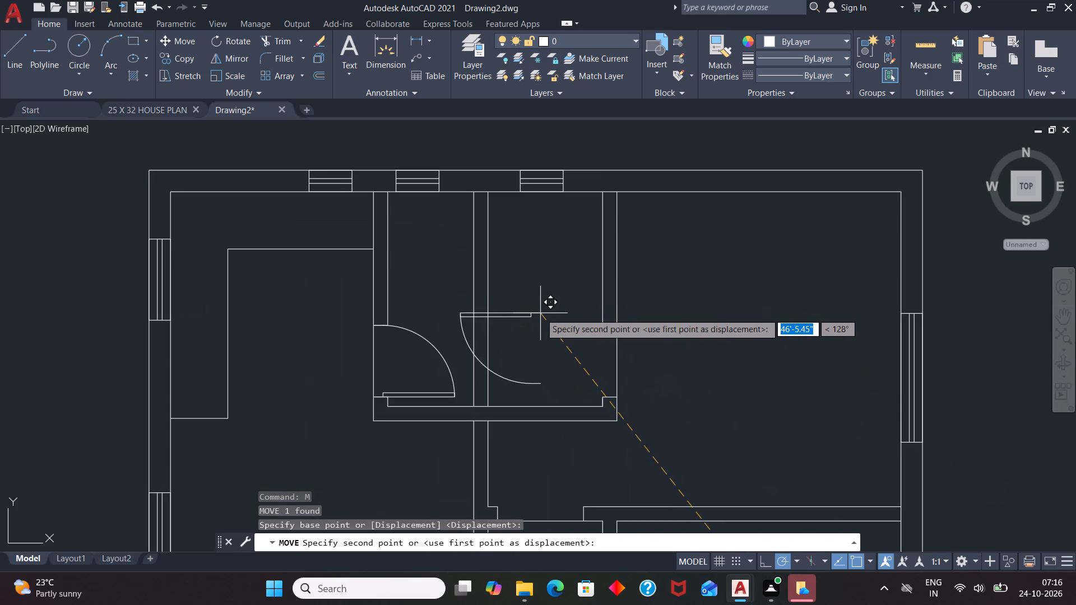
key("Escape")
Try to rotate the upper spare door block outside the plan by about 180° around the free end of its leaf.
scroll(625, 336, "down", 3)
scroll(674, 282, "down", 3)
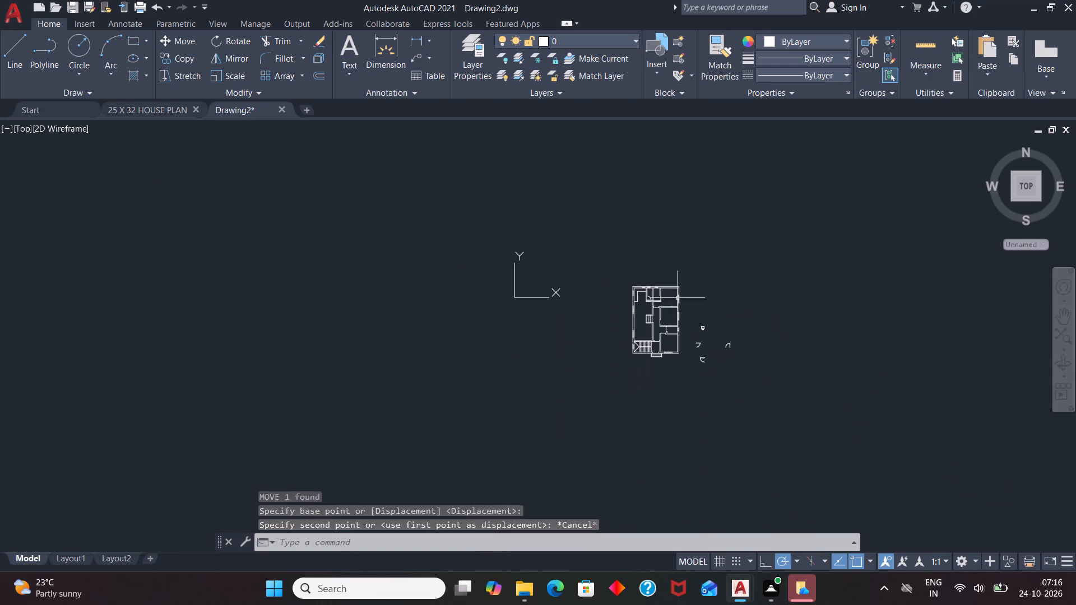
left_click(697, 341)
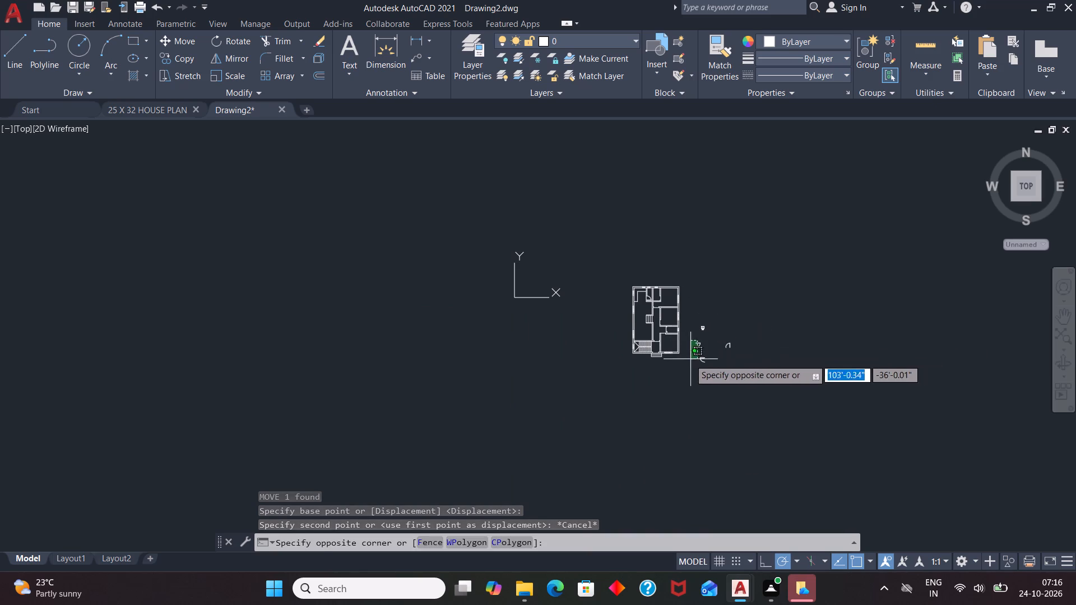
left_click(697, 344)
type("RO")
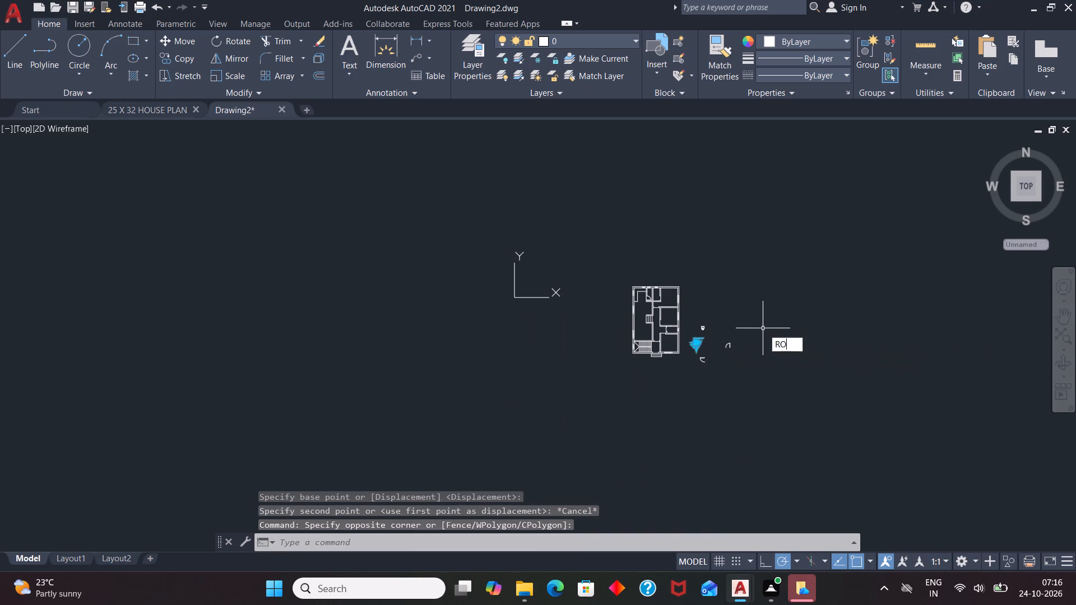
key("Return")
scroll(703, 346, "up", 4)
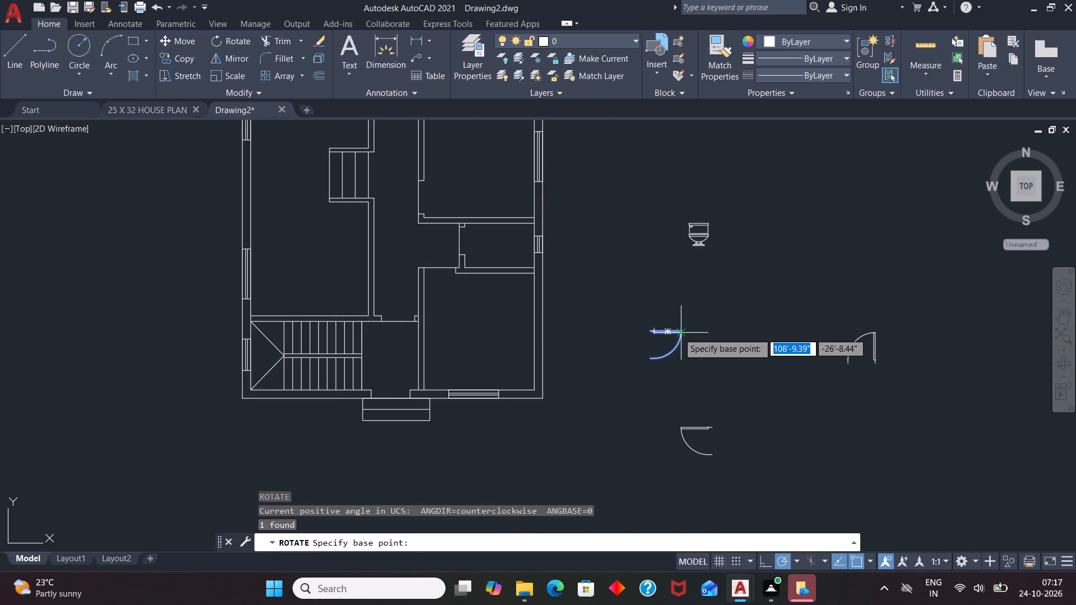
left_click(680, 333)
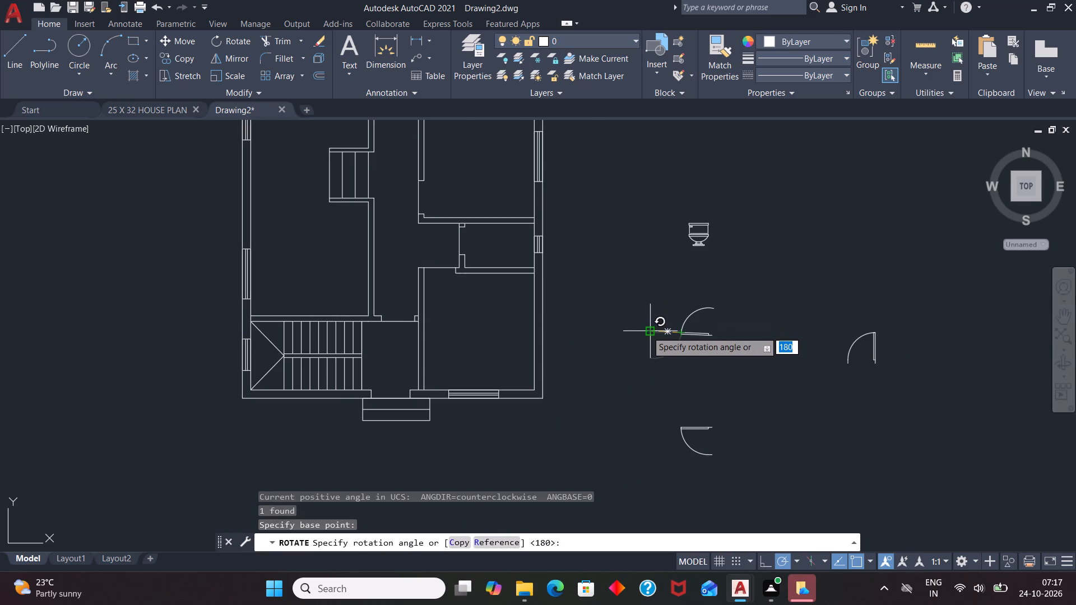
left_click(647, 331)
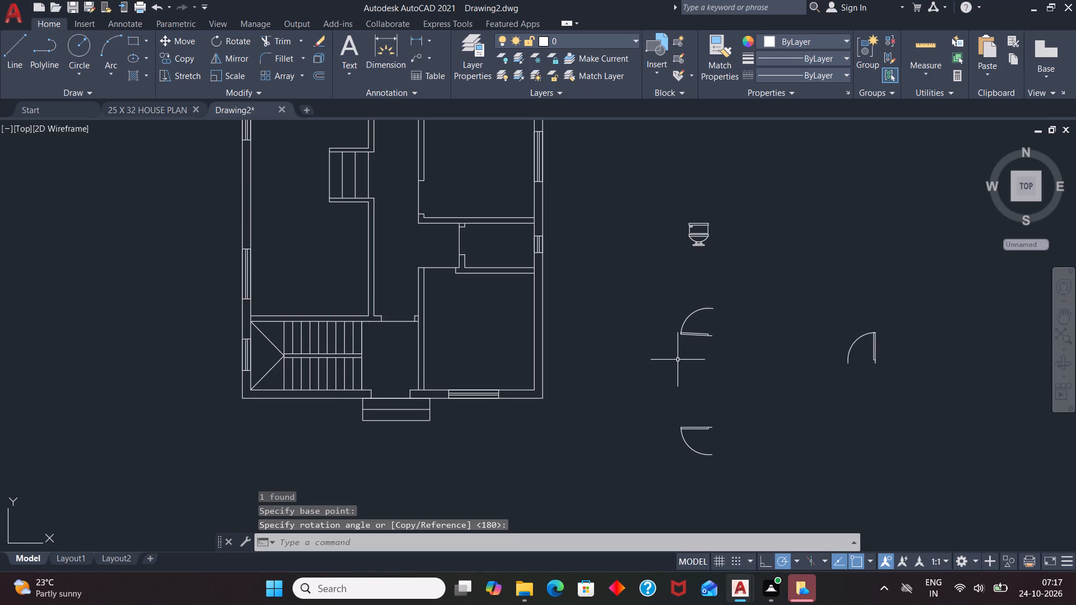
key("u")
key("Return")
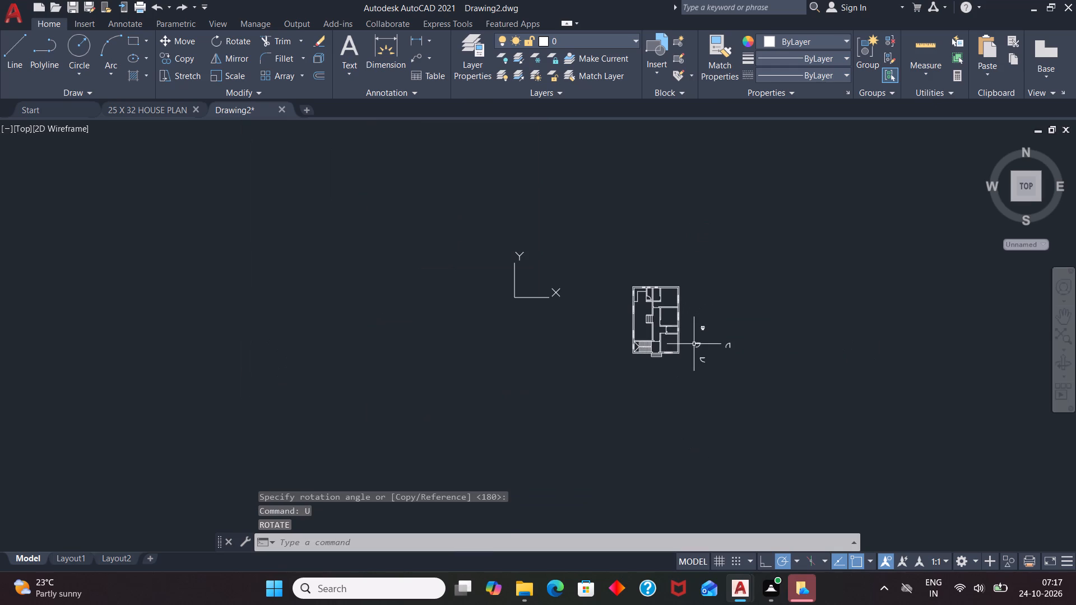
Rotate the spare door block below the toilet block by about 180° around the free end of its leaf.
scroll(699, 343, "up", 3)
left_click(693, 347)
key("r")
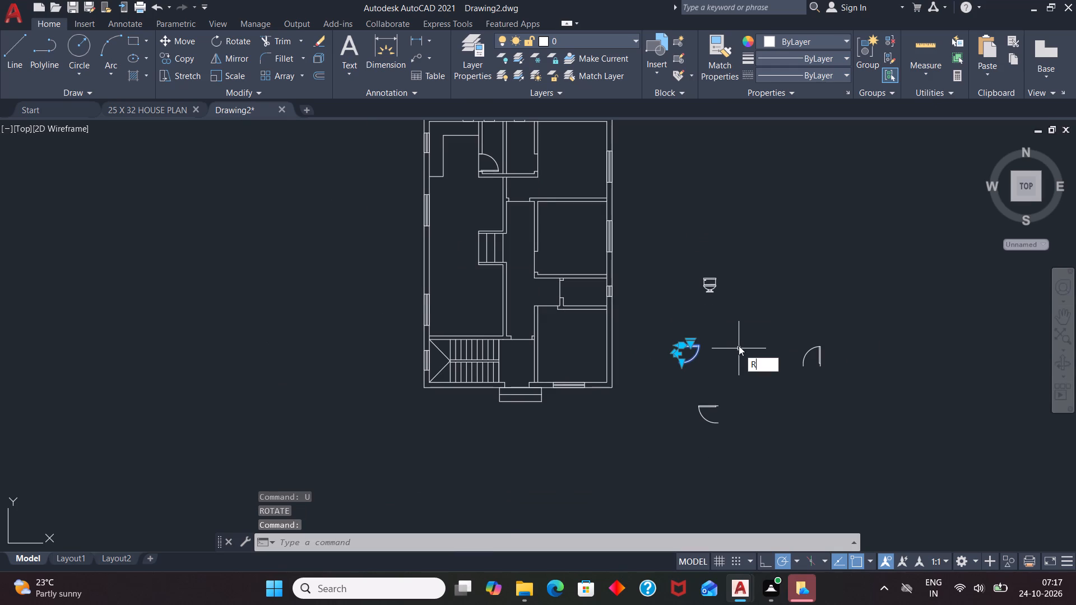
key("o")
key("Return")
left_click(703, 348)
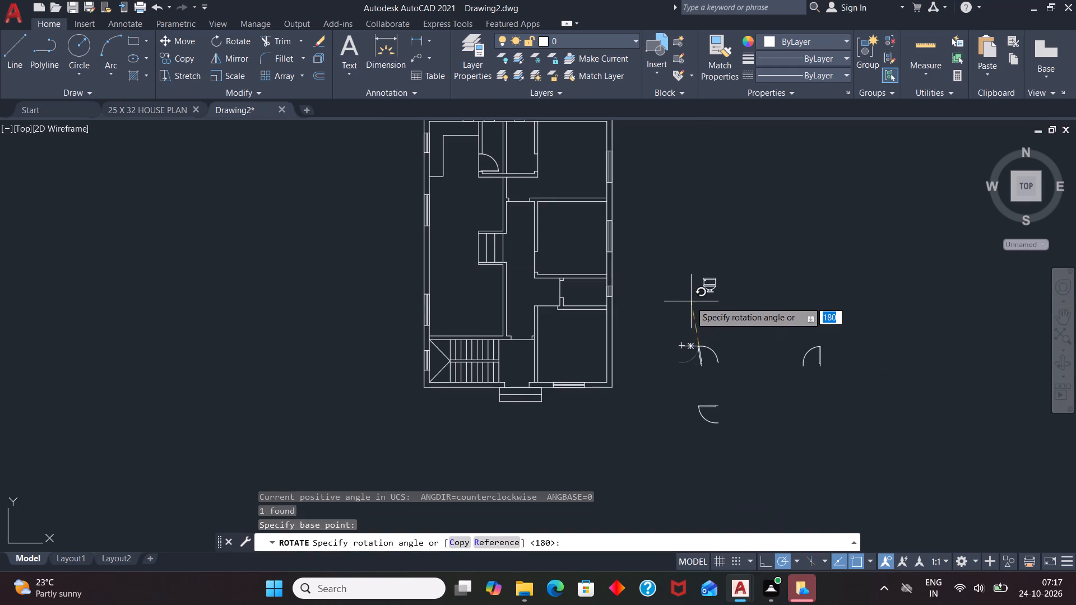
left_click(665, 342)
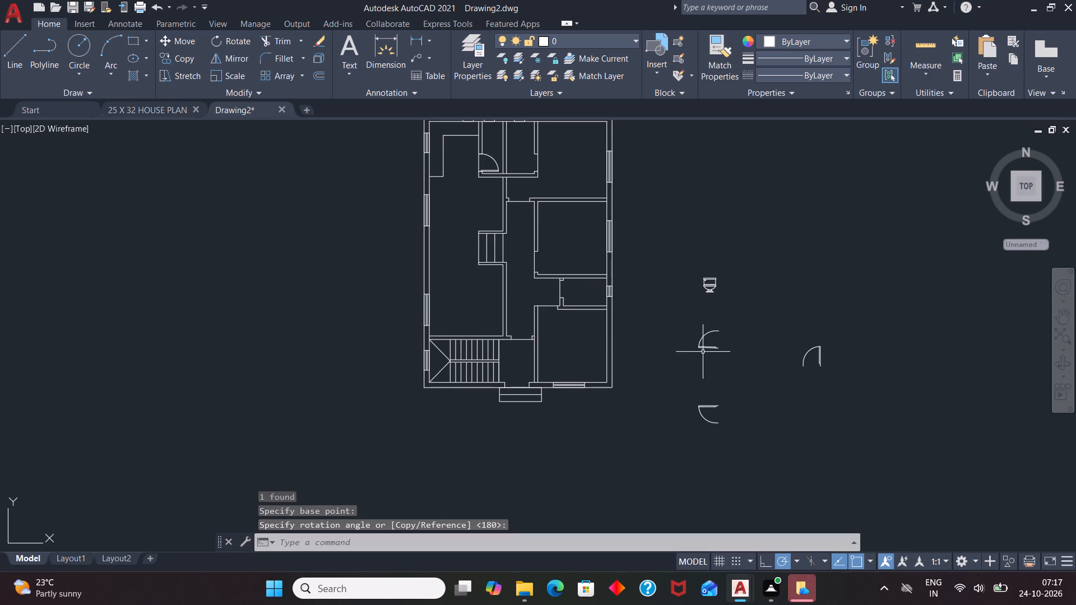
Move the rotated door block from its jamb end to the lower outer corner of the second small room's east door opening.
left_click(704, 349)
key("m")
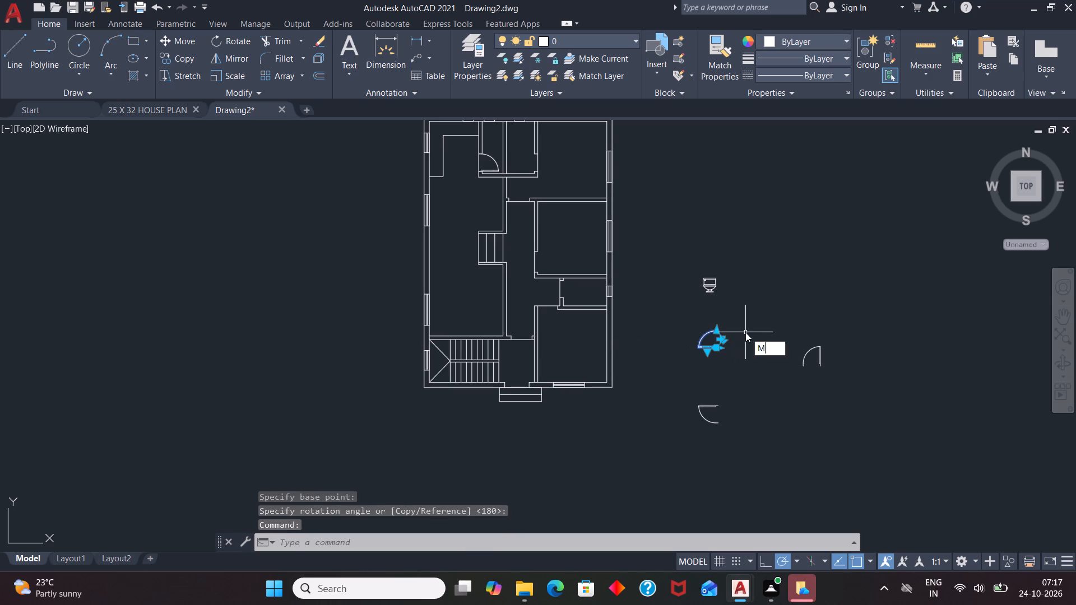
key("Return")
left_click(718, 352)
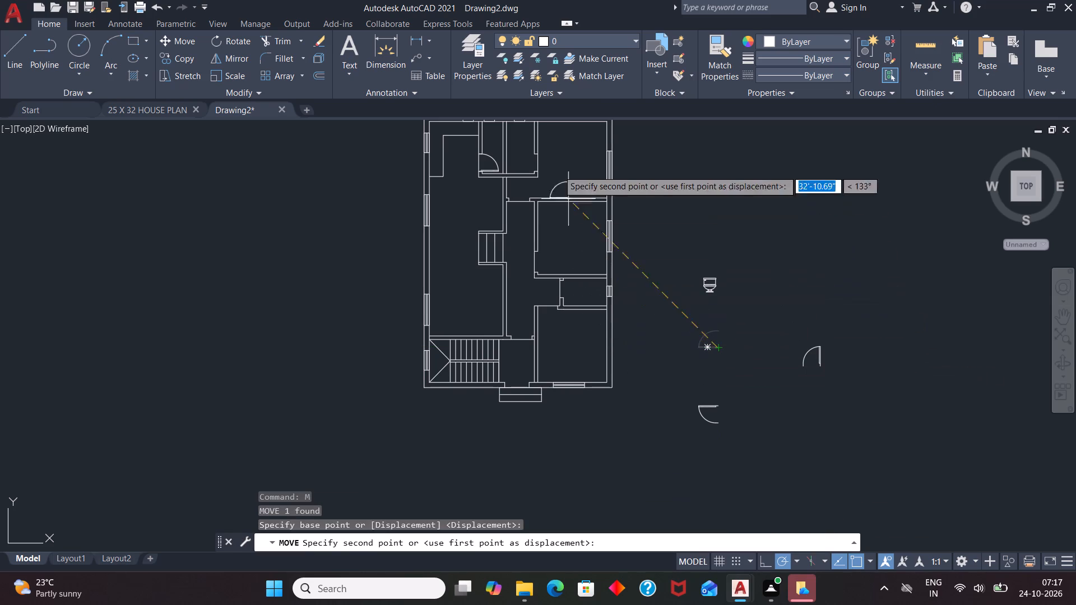
scroll(520, 161, "up", 5)
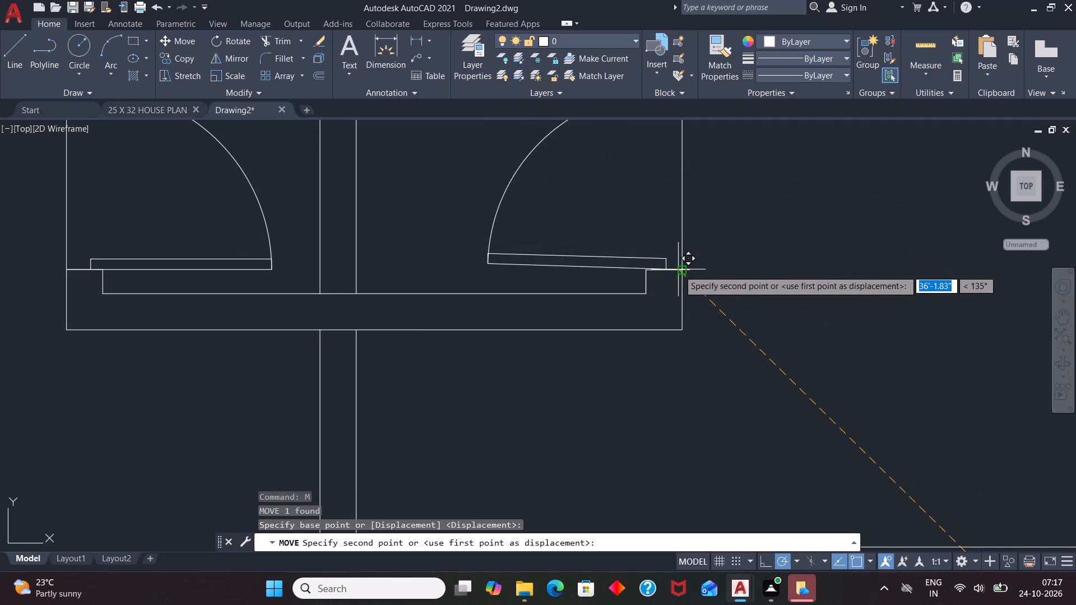
left_click(681, 274)
Undo the last move and the rotation before it on the spare door block below the toilet block.
scroll(570, 306, "down", 2)
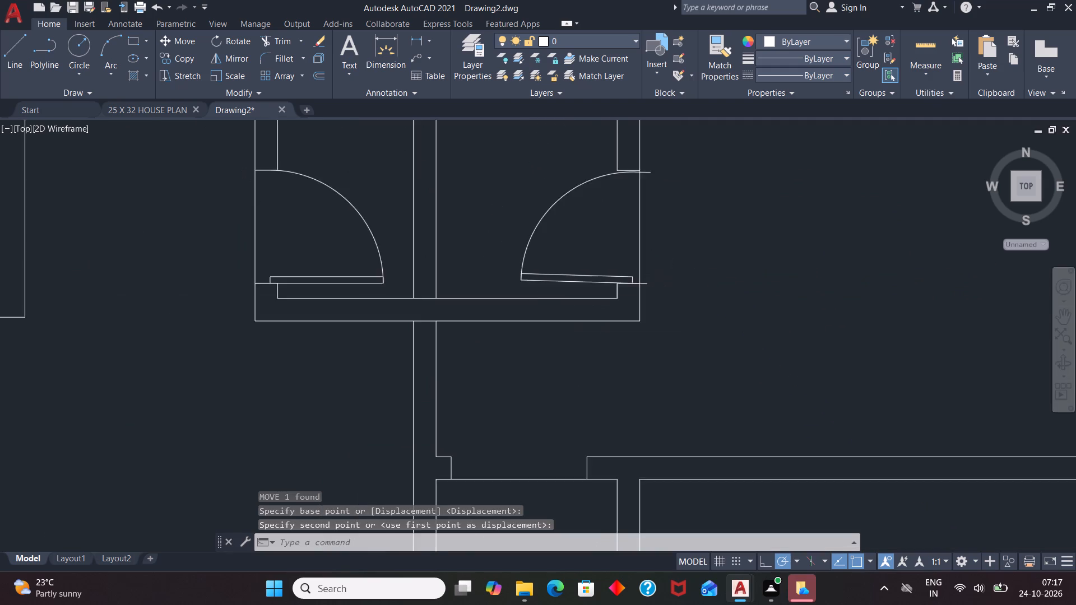
left_click(581, 285)
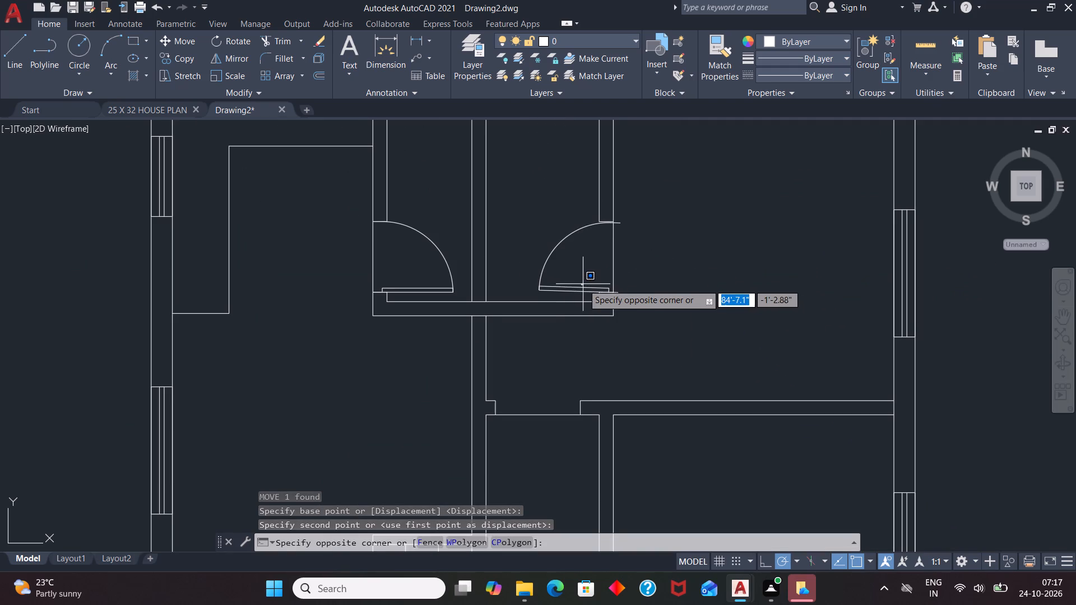
key("u")
key("Return")
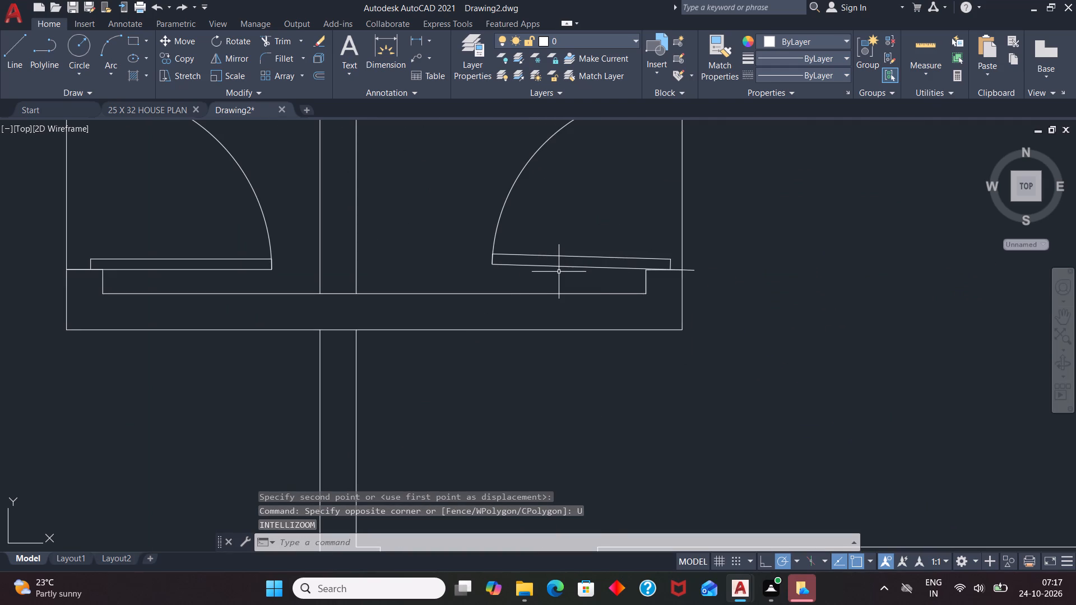
key("u")
key("Return")
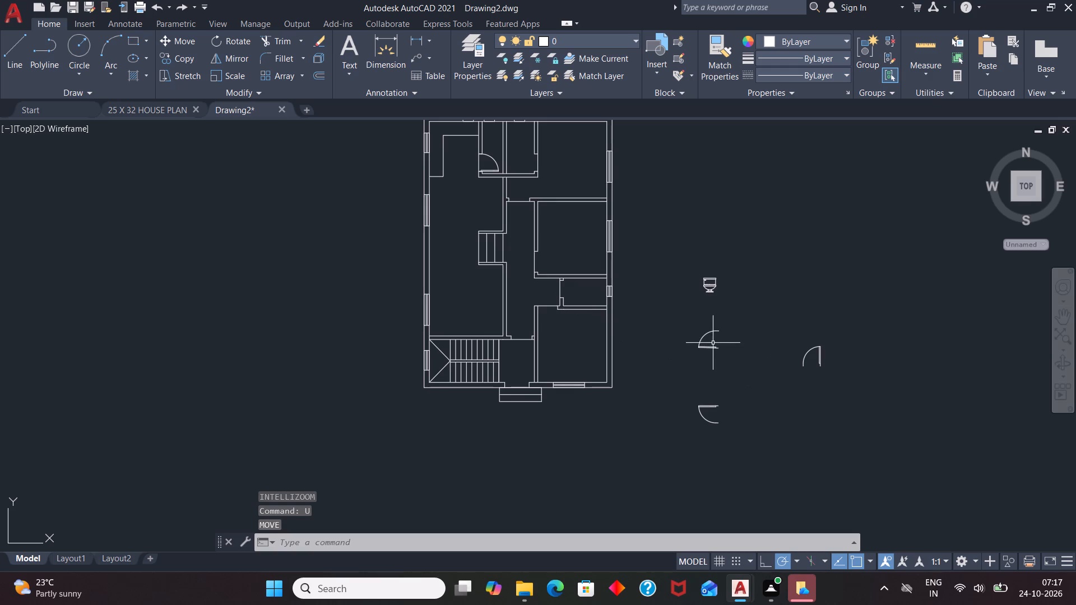
left_click(711, 348)
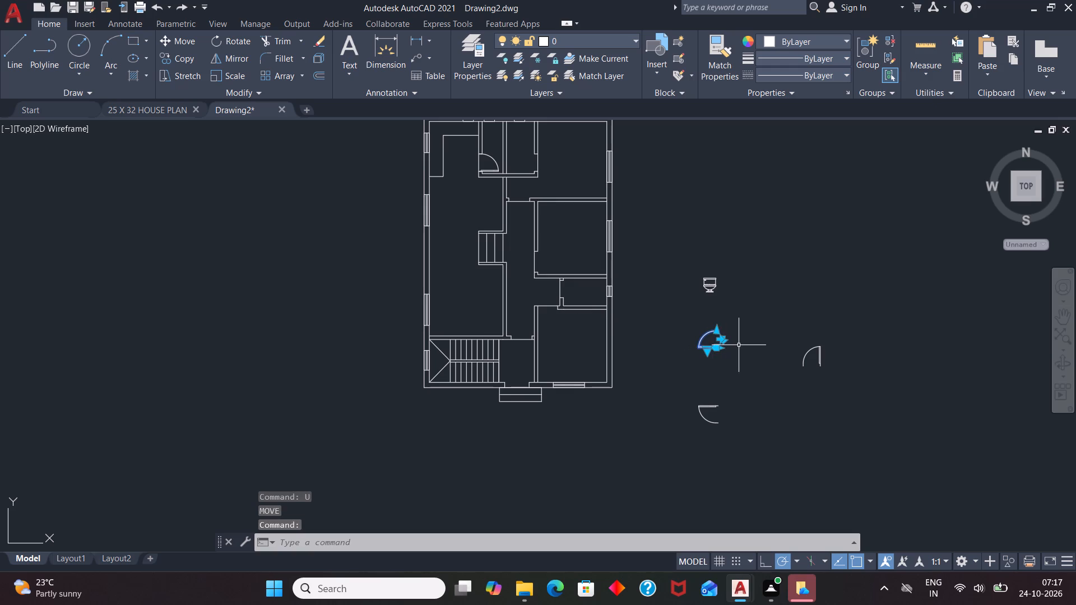
key("u")
key("Return")
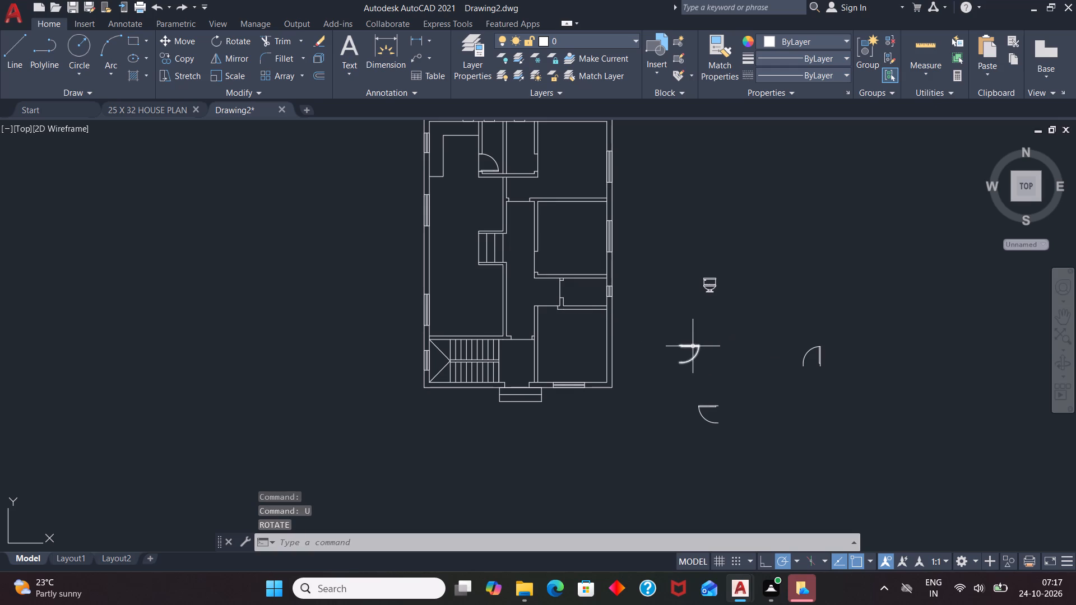
Rotate the spare door block below the toilet block by 180° about the jamb end of its leaf side.
left_click(693, 346)
key("t")
key("BackSpace")
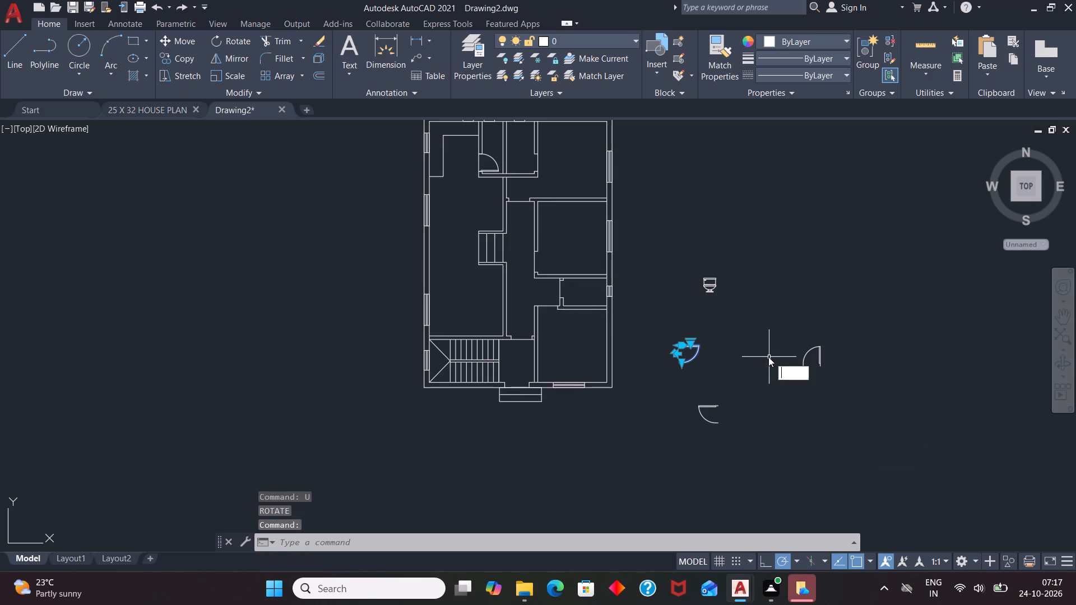
type("RO")
key("Return")
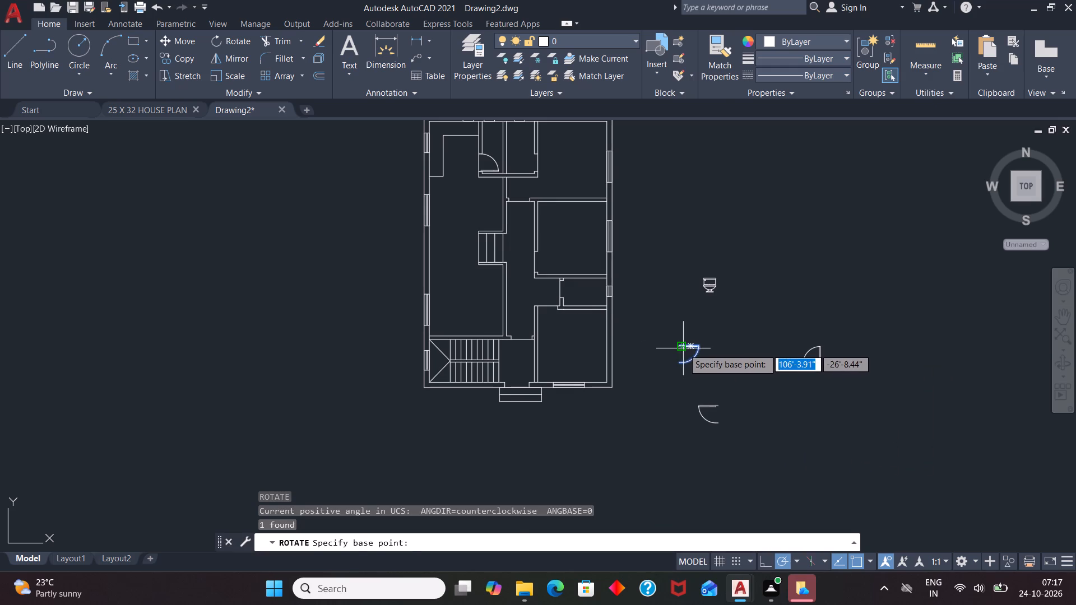
left_click(683, 348)
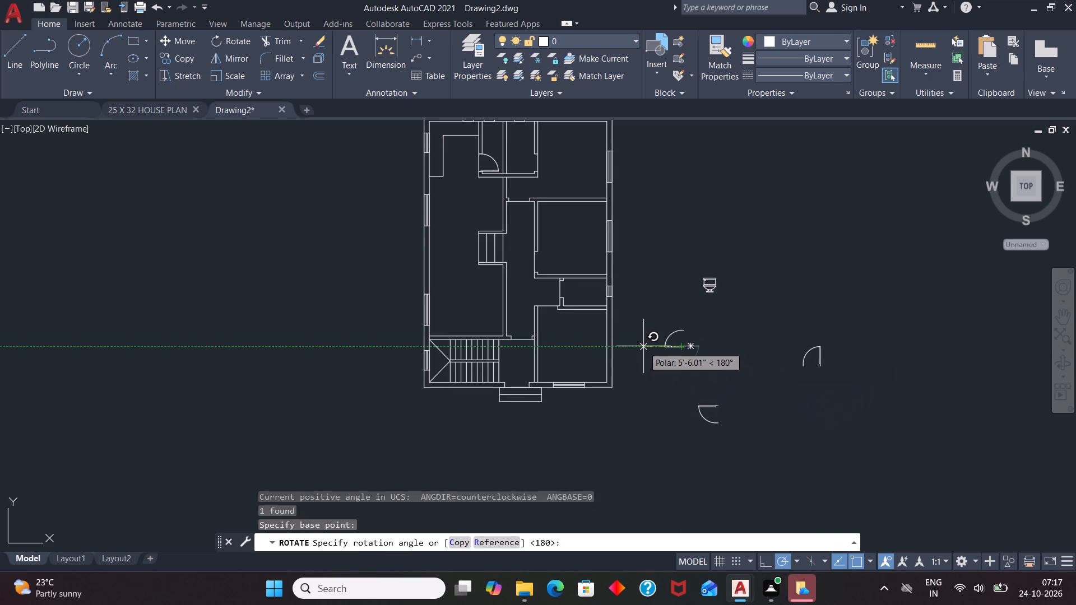
left_click(642, 346)
Copy the rotated door block from its jamb end to the lower outer corner of the second small room's east door opening.
scroll(682, 354, "up", 2)
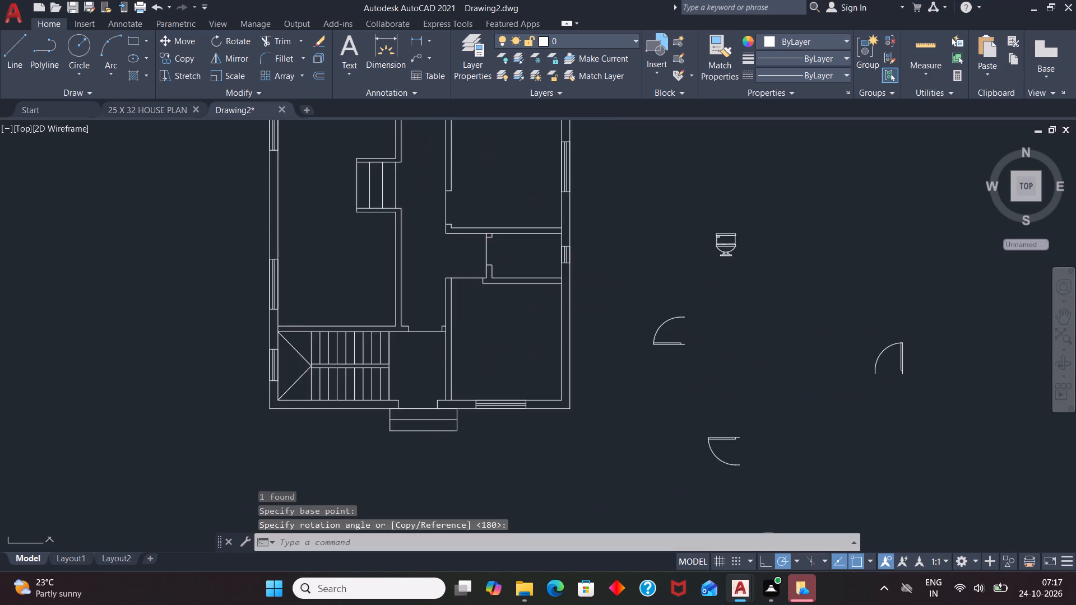
left_click(684, 341)
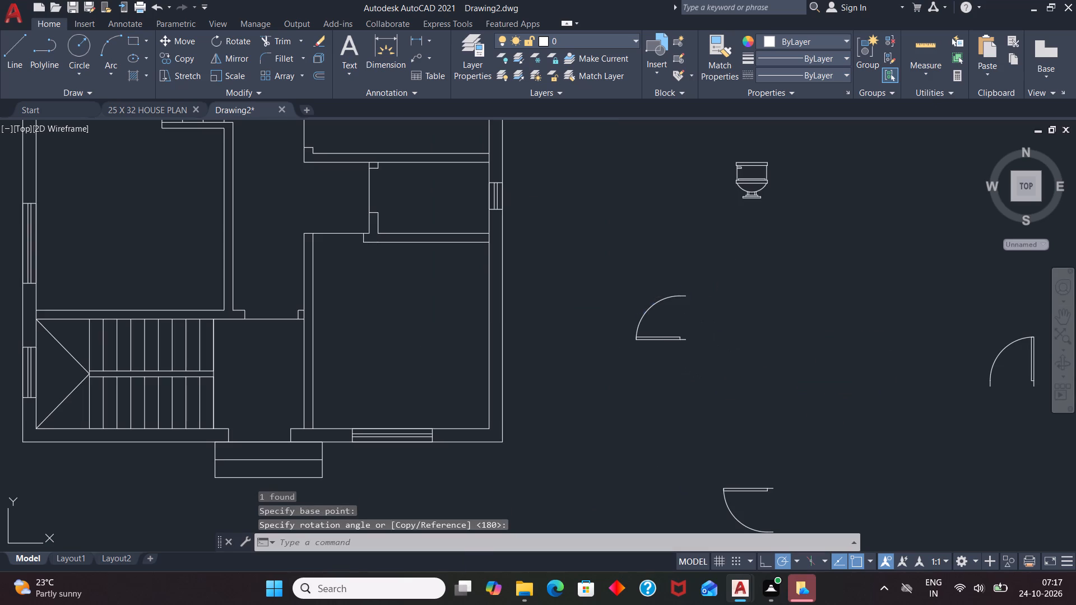
key("c")
key("o")
key("Return")
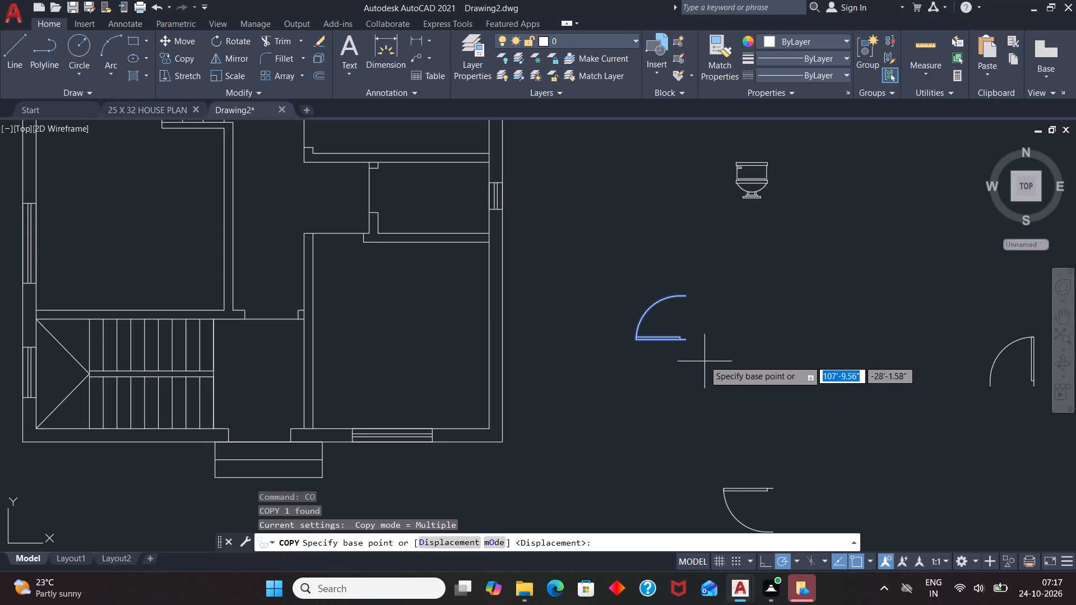
left_click(692, 341)
scroll(604, 332, "down", 2)
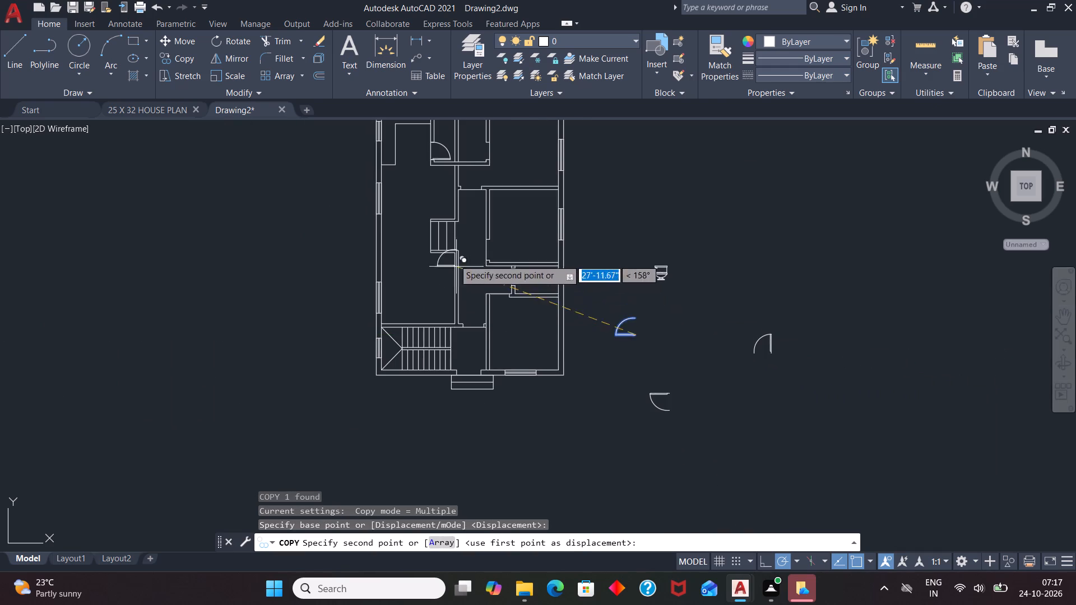
scroll(481, 139, "up", 5)
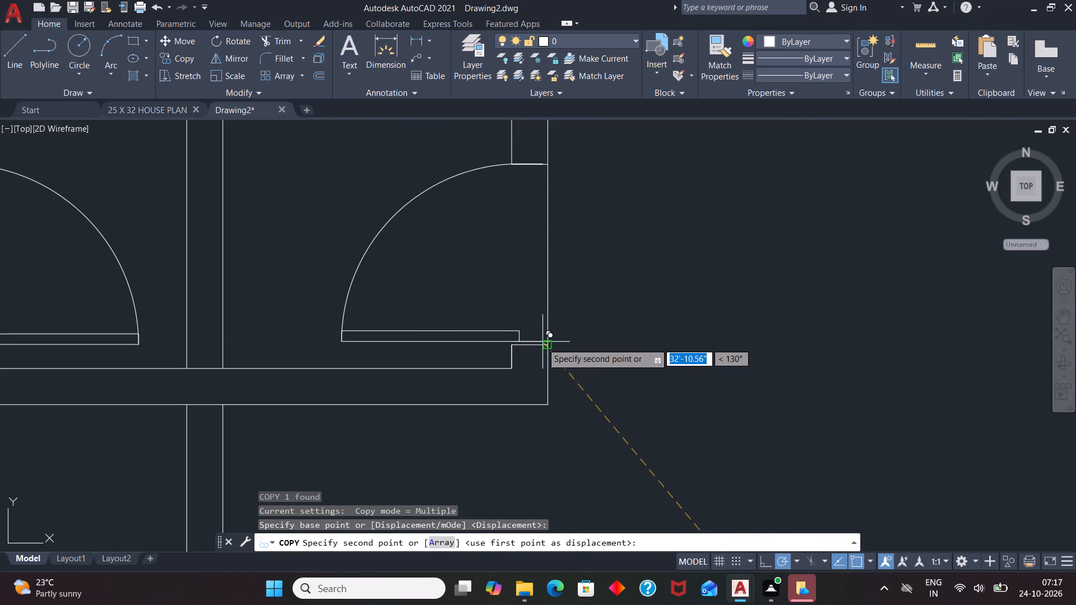
left_click(546, 345)
key("Escape")
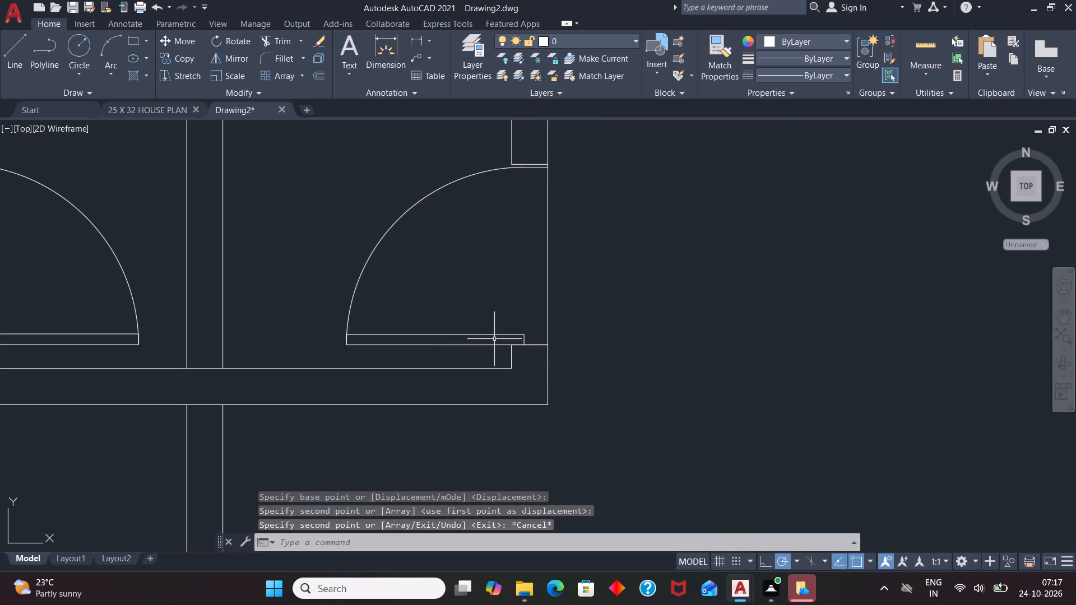
Scale the copied door by a factor of about 1.02 from its jamb corner to span the east opening.
left_click(504, 333)
type("SC")
key("Return")
left_click(551, 345)
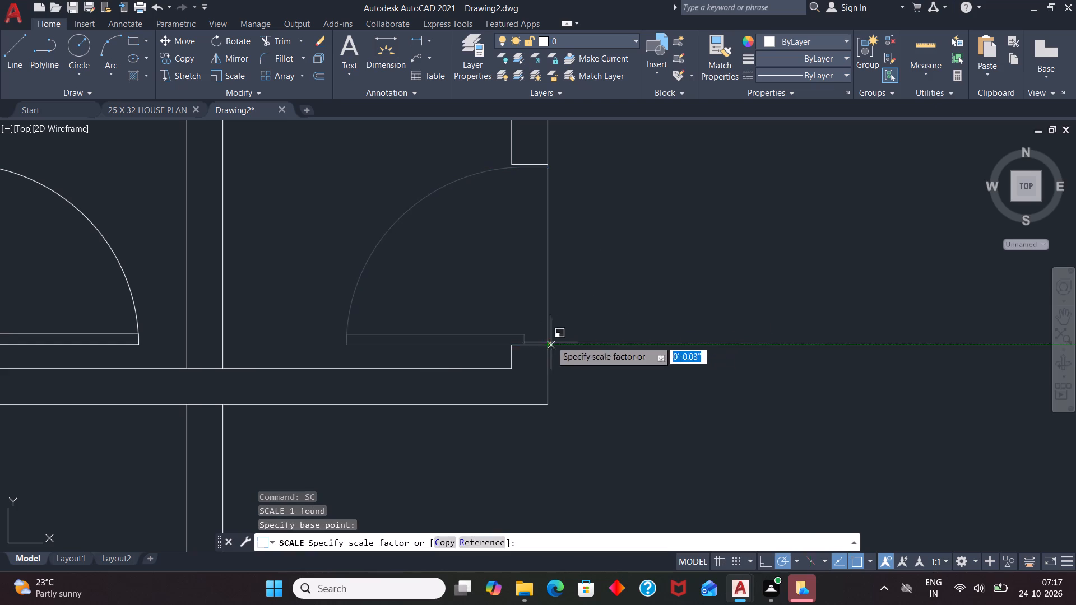
left_click(565, 244)
Rotate the spare door block below the toilet block by 270° about the free end of its leaf.
scroll(535, 220, "down", 4)
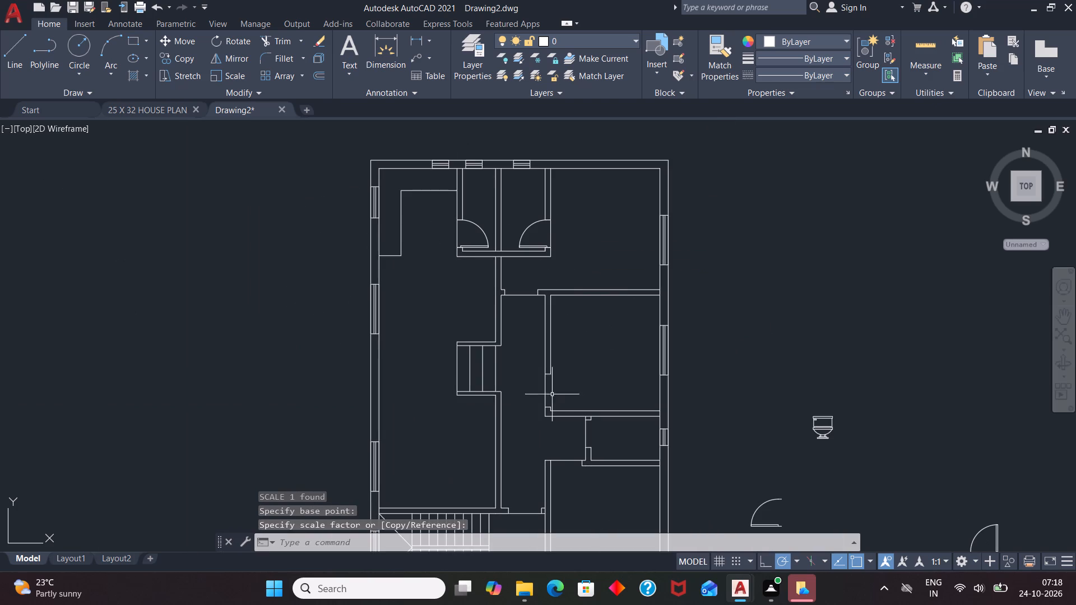
scroll(582, 280, "down", 1)
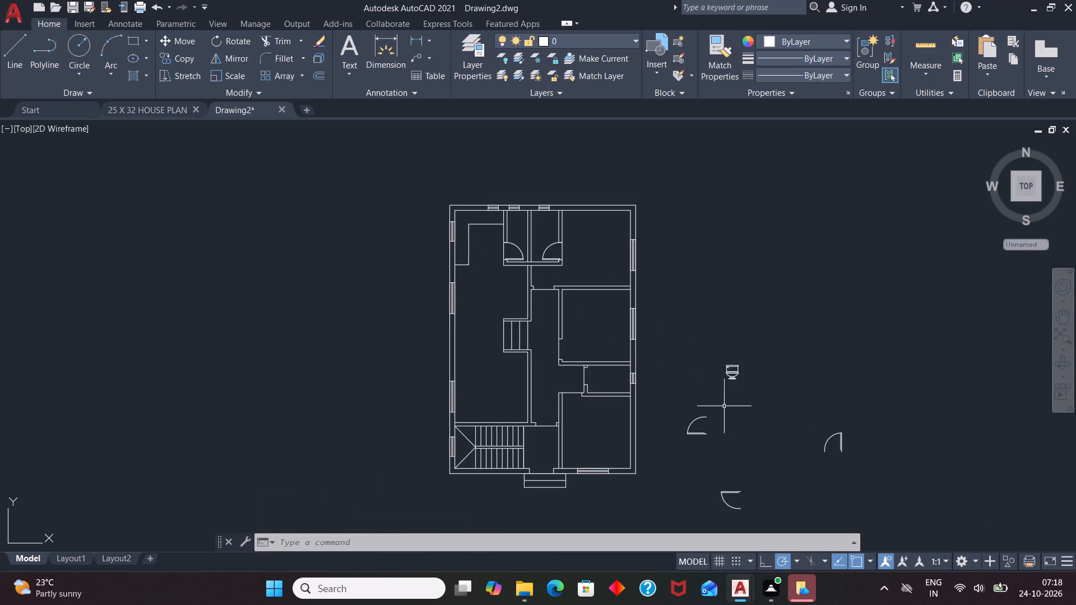
left_click(696, 434)
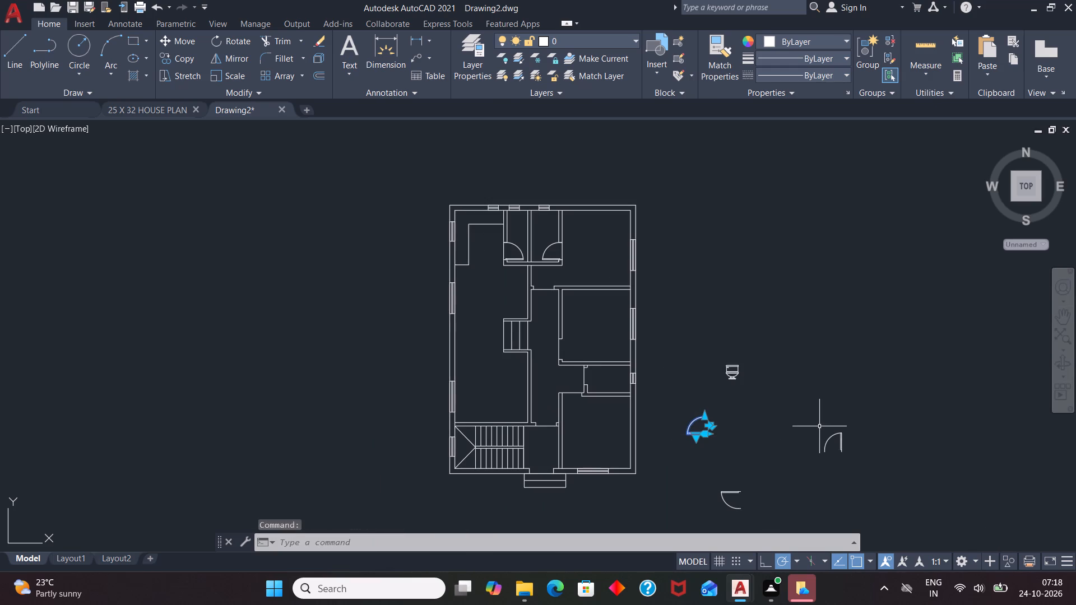
type("RO")
key("Return")
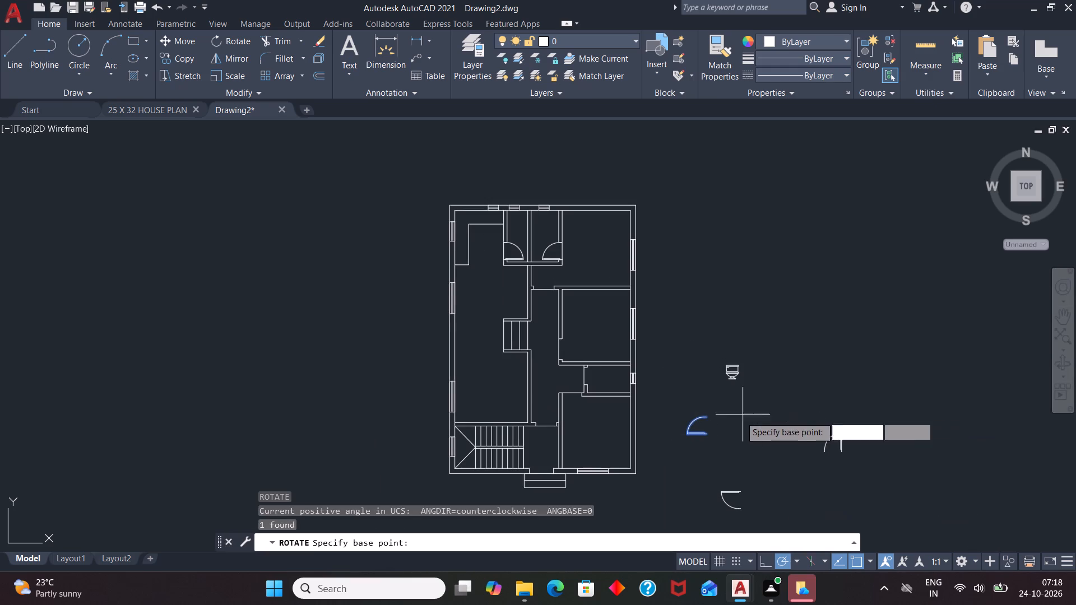
left_click(687, 436)
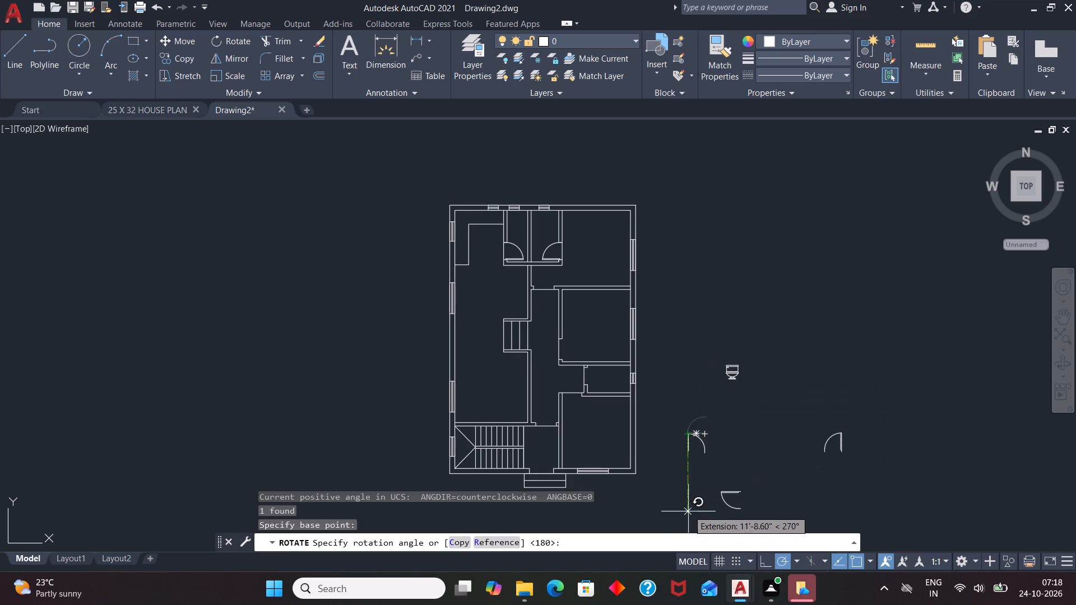
left_click(685, 490)
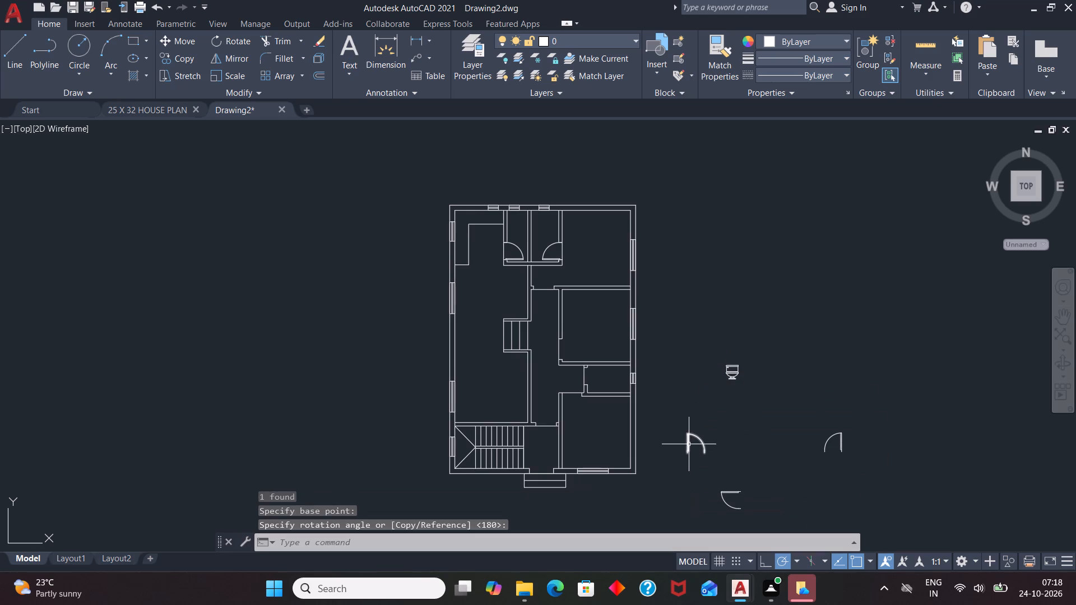
Copy the rotated door block from its jamb end to the west jamb of the north-east room's south door opening.
left_click(689, 444)
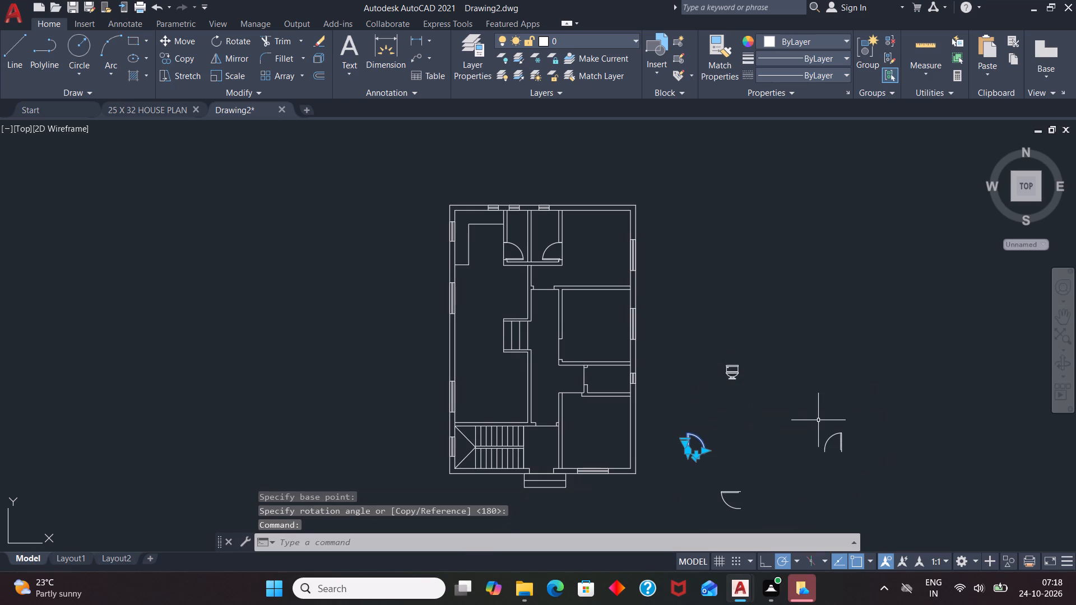
type("CO")
key("Return")
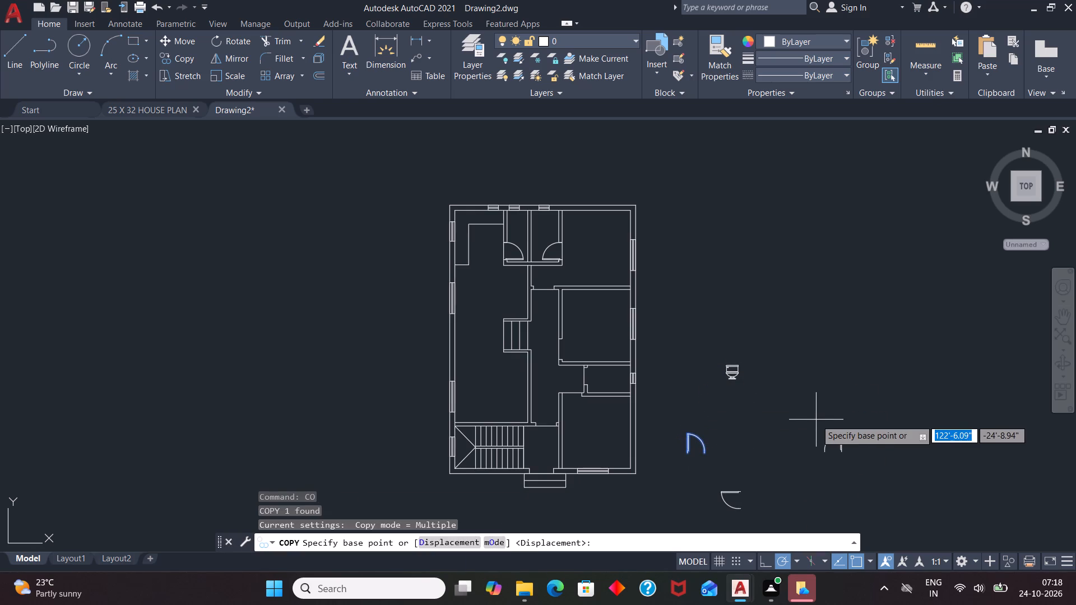
left_click(687, 452)
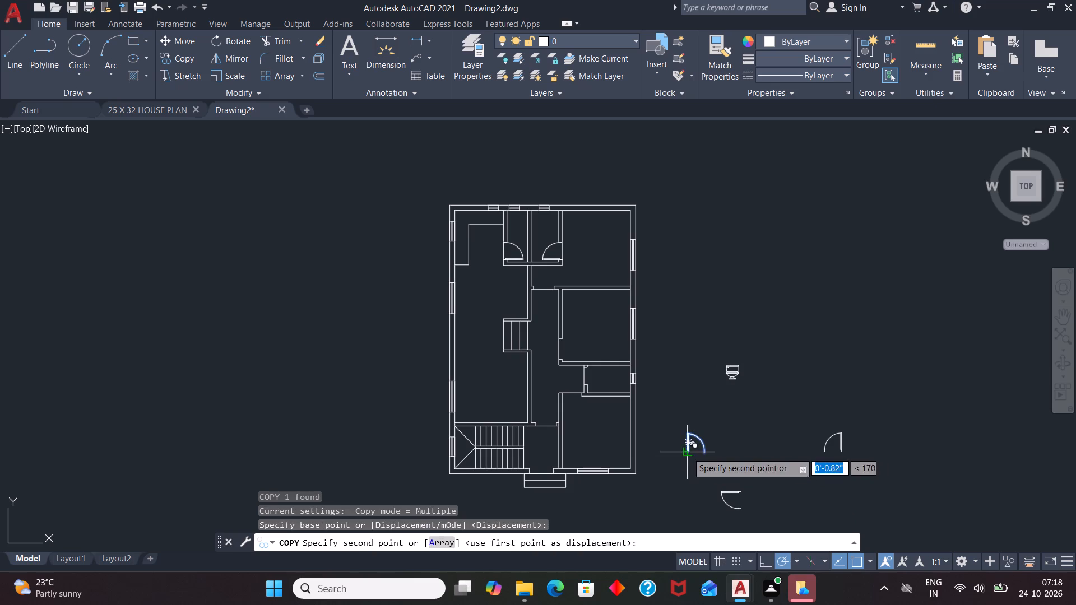
scroll(524, 292, "up", 6)
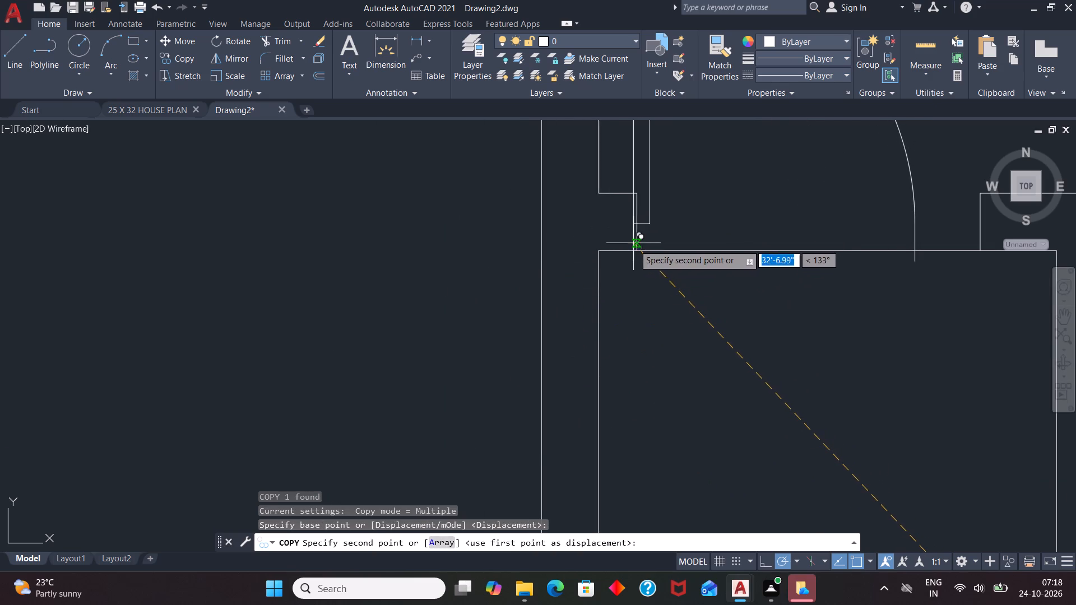
left_click(638, 250)
key("Escape")
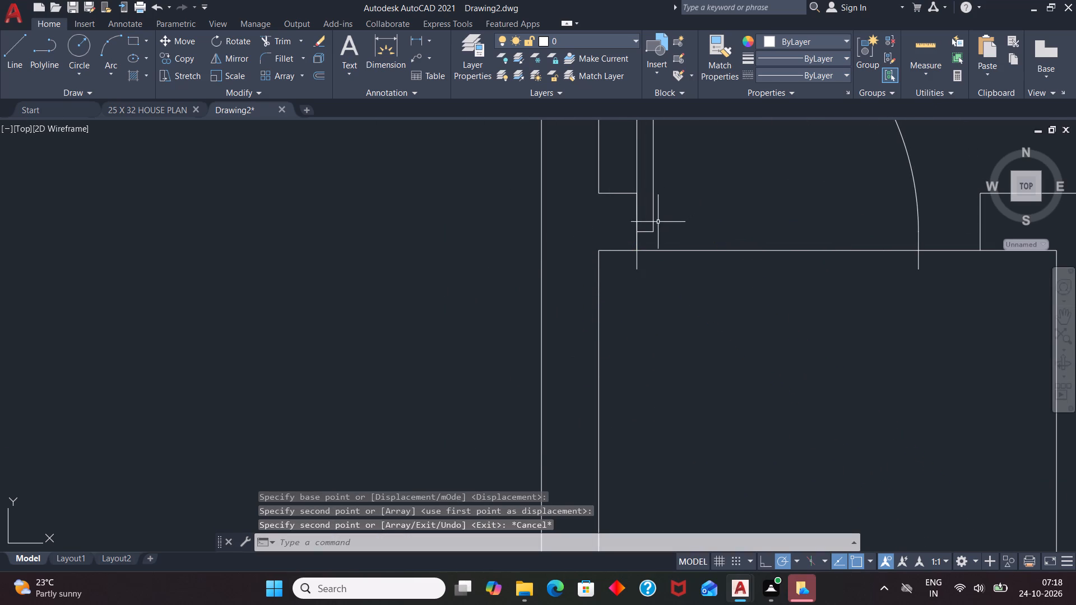
Move the copied door from its lower jamb end up to the lower corner of the opening's west jamb.
left_click(650, 230)
key("m")
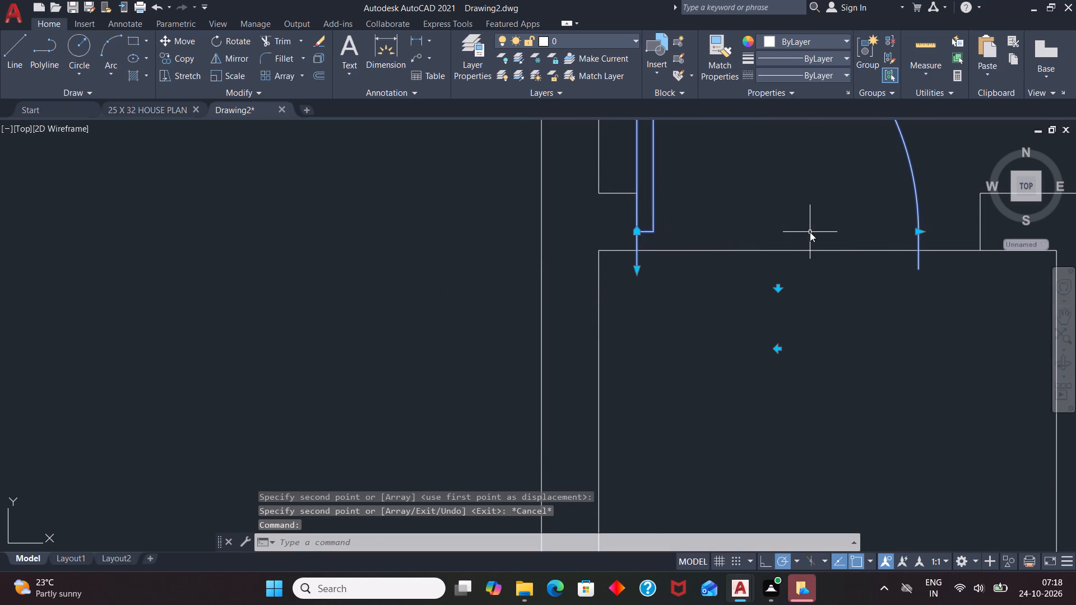
key("Return")
left_click(636, 272)
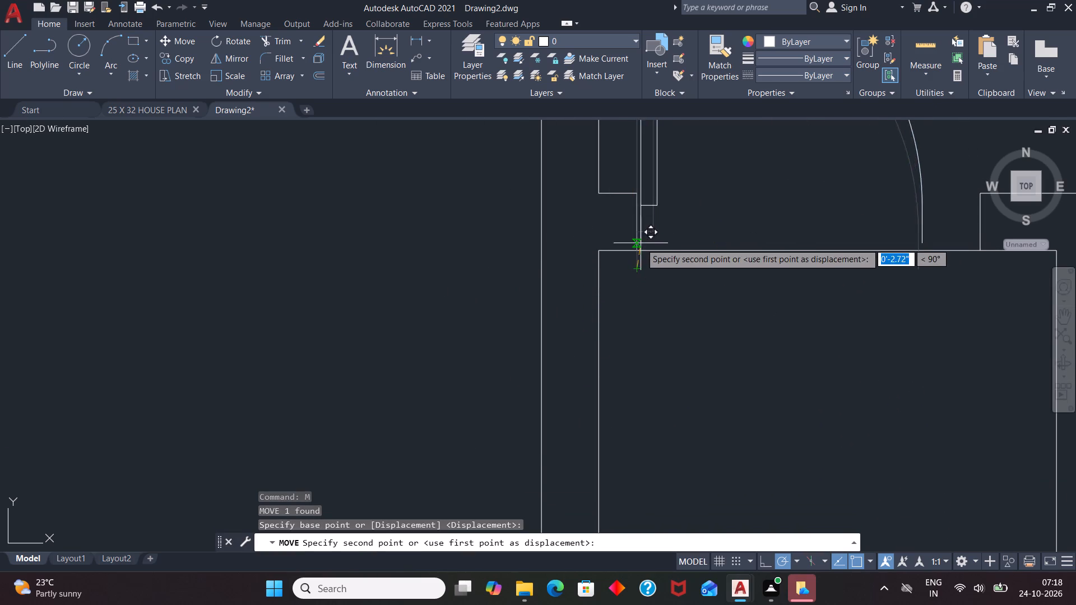
left_click(638, 245)
Scale the north-east room's door by a factor of about 1.22 from its lower jamb corner to span the opening.
scroll(670, 284, "down", 1)
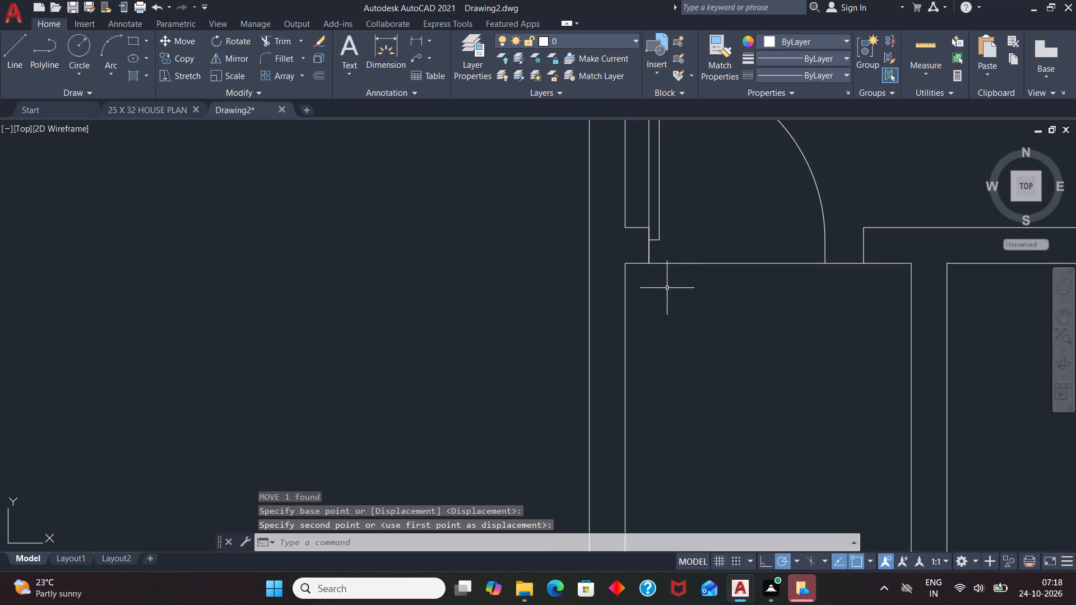
left_click(649, 220)
scroll(681, 345, "down", 1)
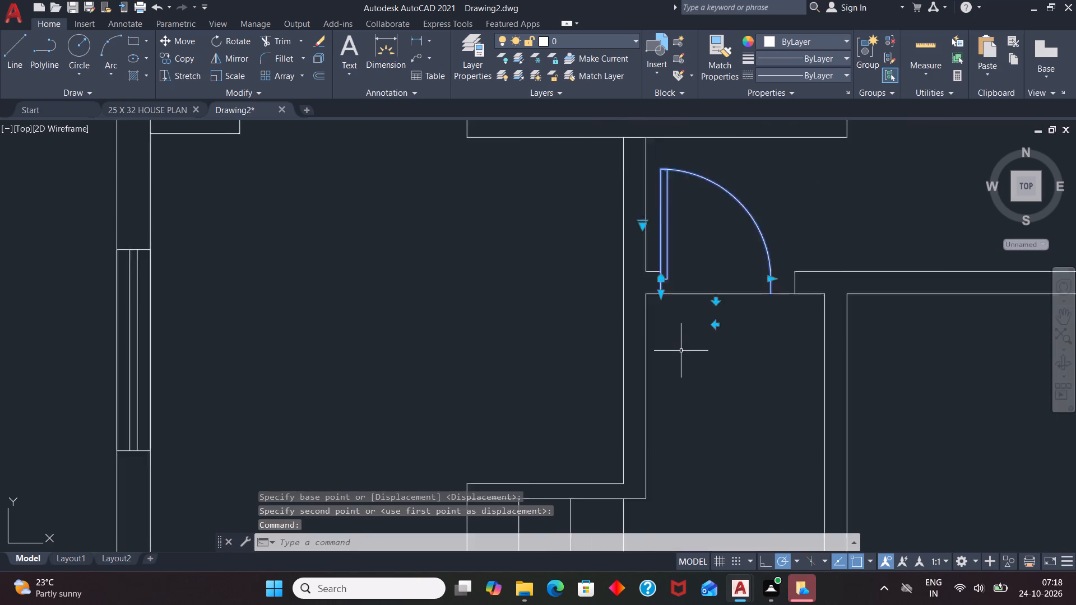
scroll(681, 351, "down", 1)
key("s")
key("c")
key("Return")
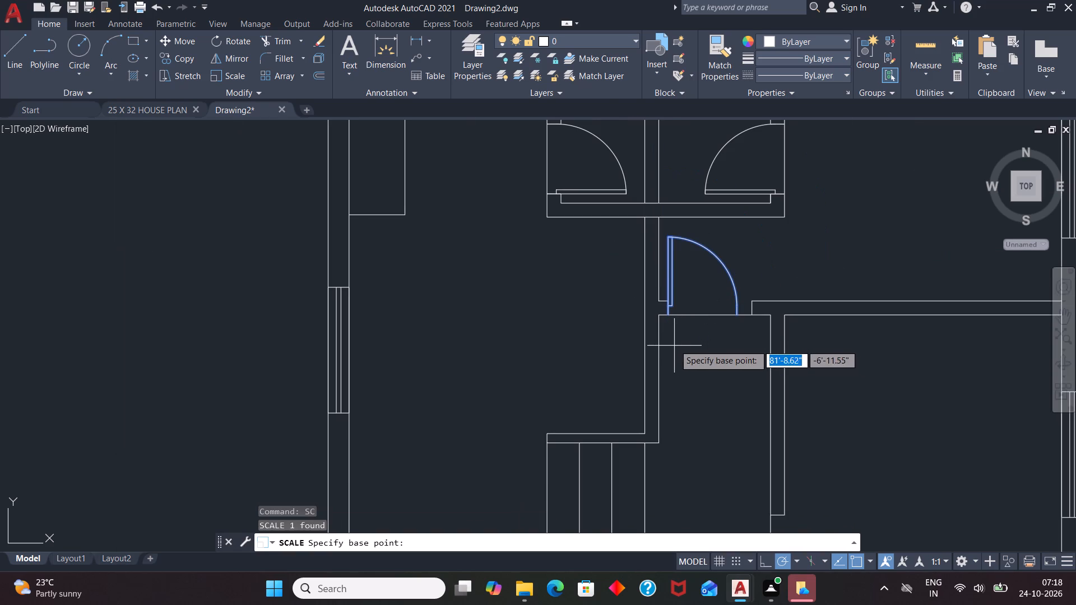
left_click(670, 315)
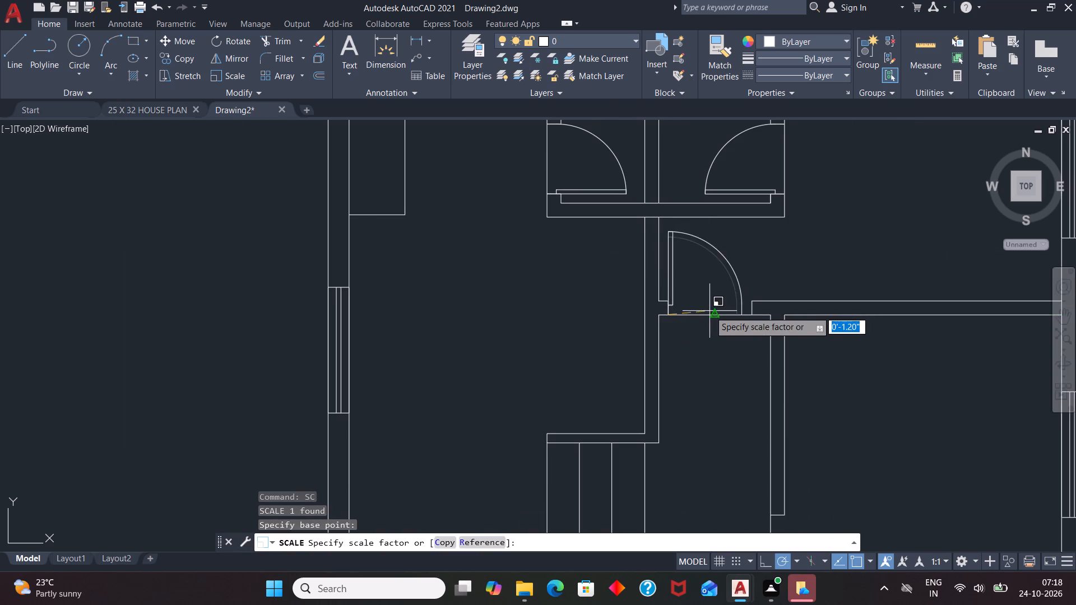
scroll(712, 310, "up", 3)
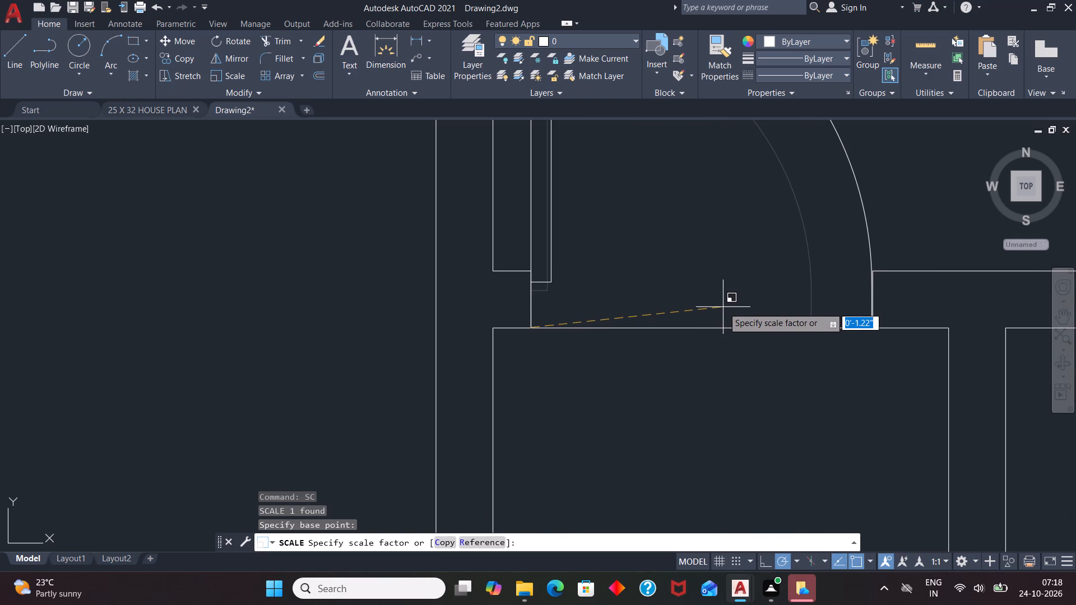
left_click(723, 305)
scroll(685, 284, "down", 2)
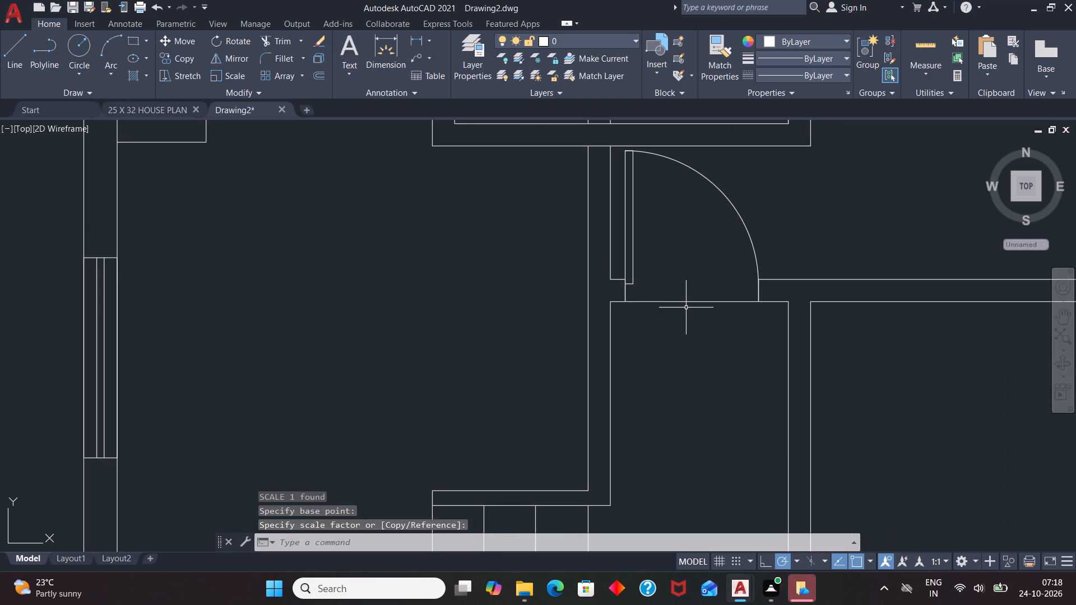
Rotate the spare door block south of the toilet block by 180° about the free end of its leaf.
scroll(669, 314, "down", 2)
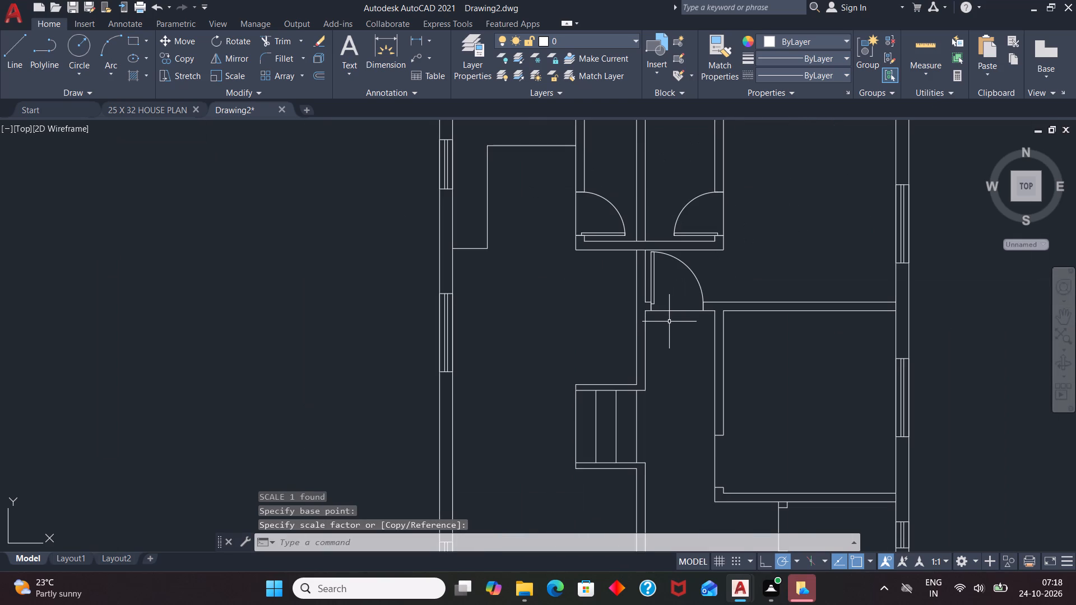
scroll(623, 281, "down", 2)
scroll(643, 278, "up", 6)
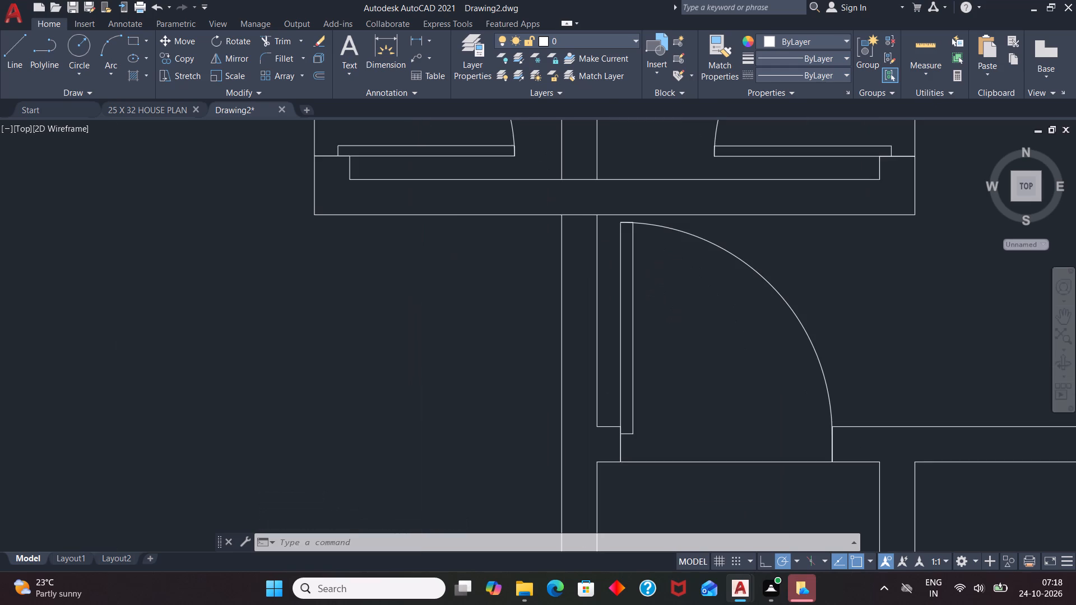
scroll(617, 273, "down", 4)
scroll(643, 179, "down", 3)
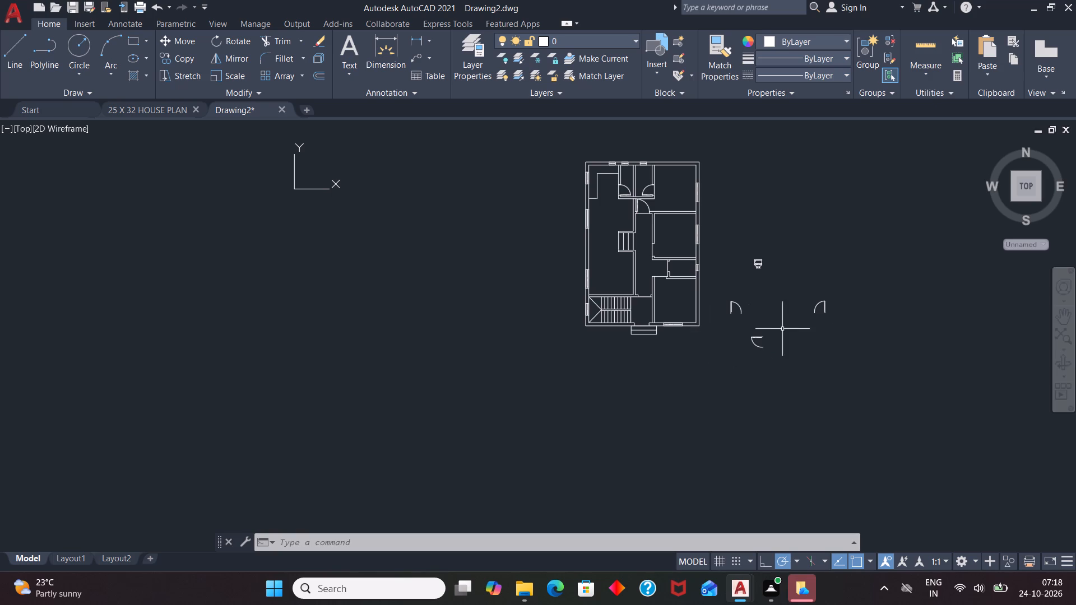
scroll(829, 304, "up", 3)
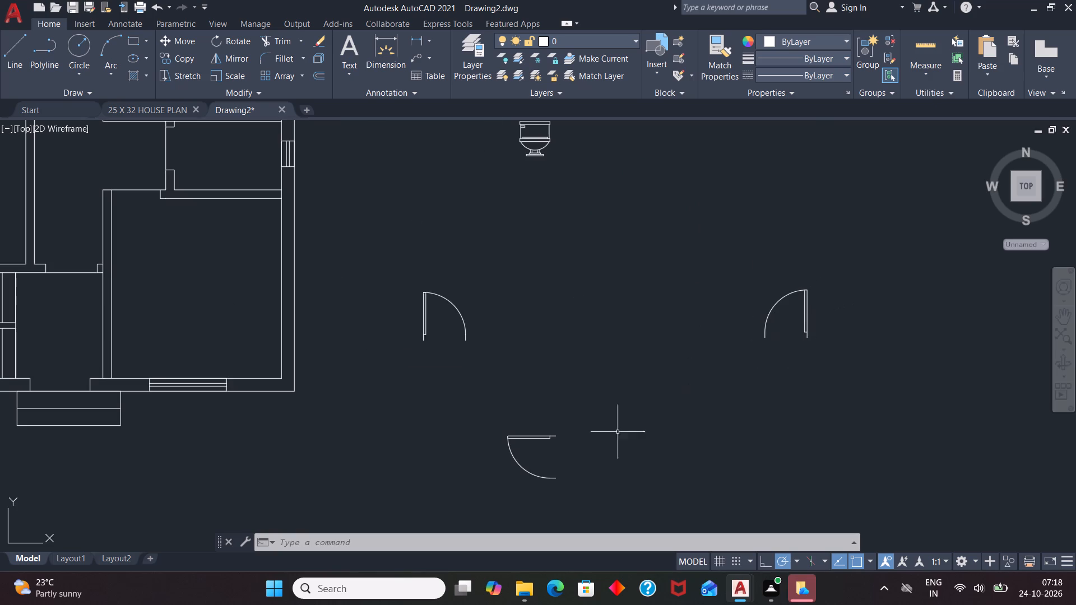
left_click(547, 436)
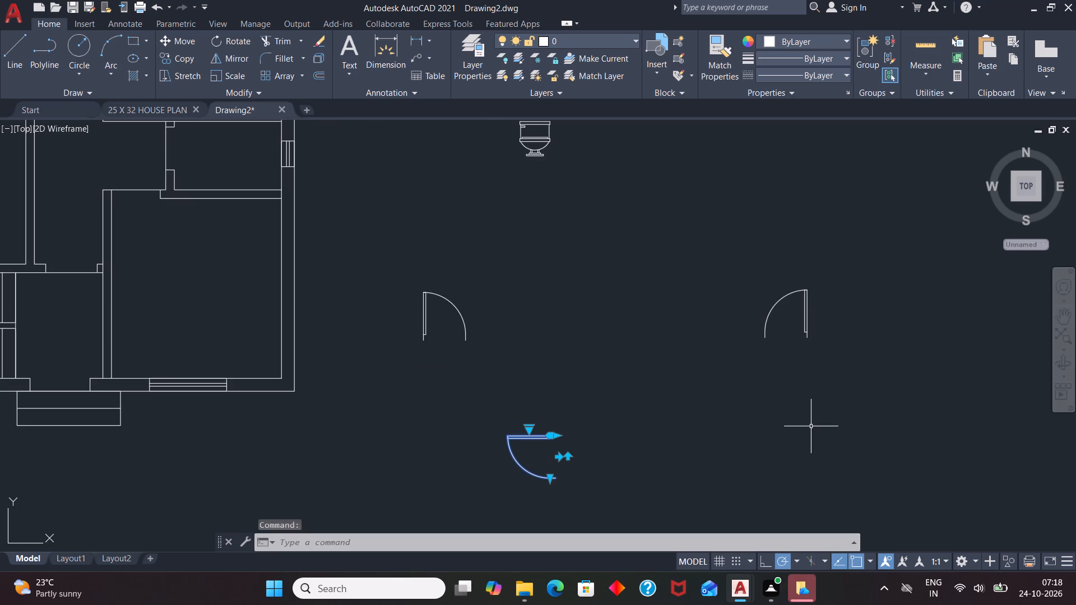
type("RO")
key("Return")
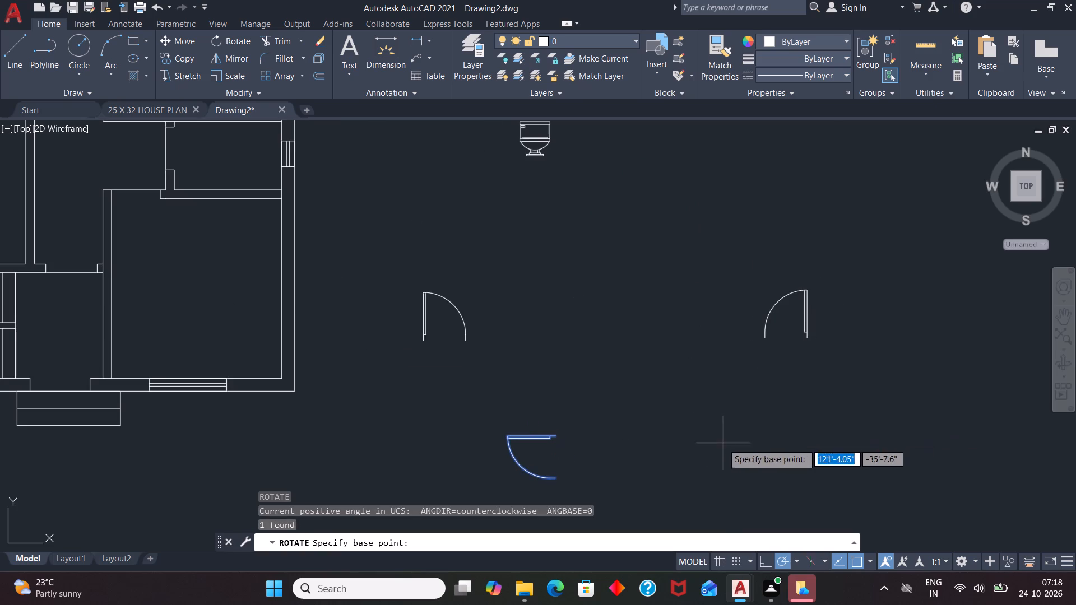
left_click(508, 434)
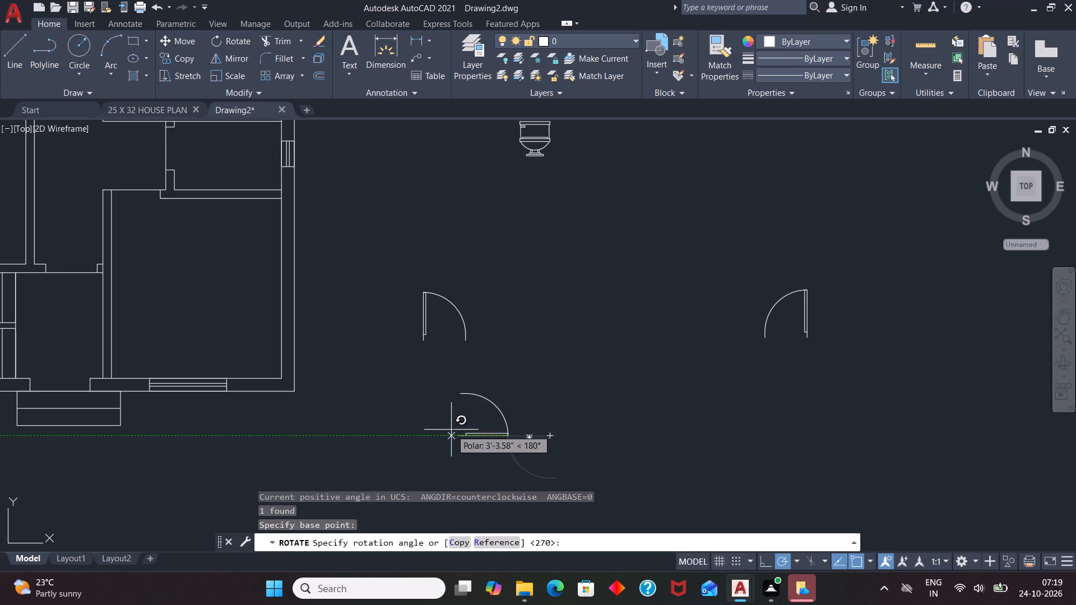
left_click(450, 435)
Copy the rotated door block from its jamb end to the south jamb's outer corner of the middle east room's west door opening.
left_click(492, 436)
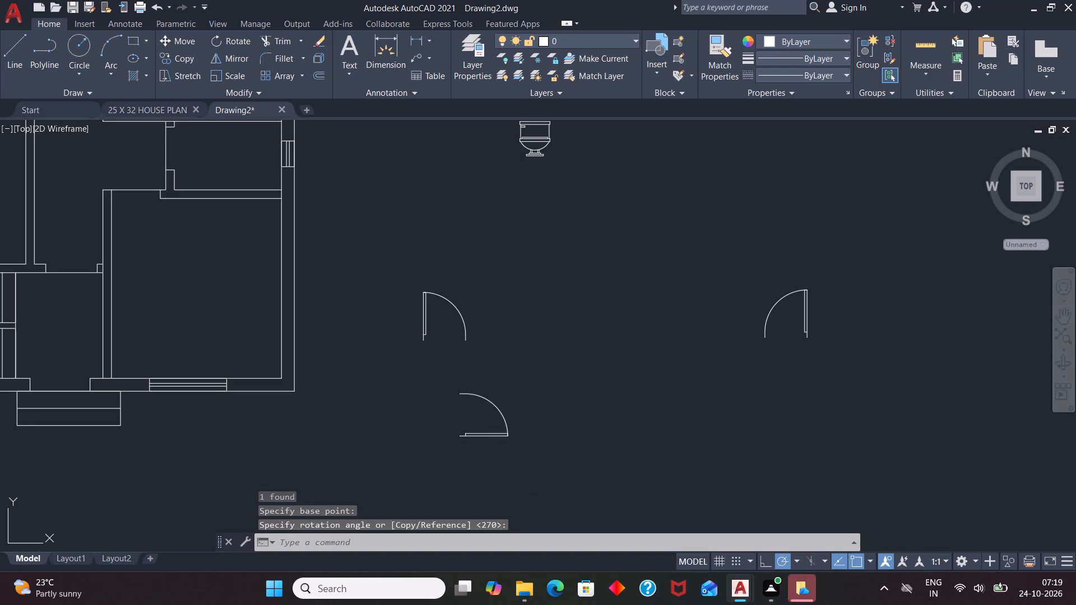
scroll(803, 321, "down", 1)
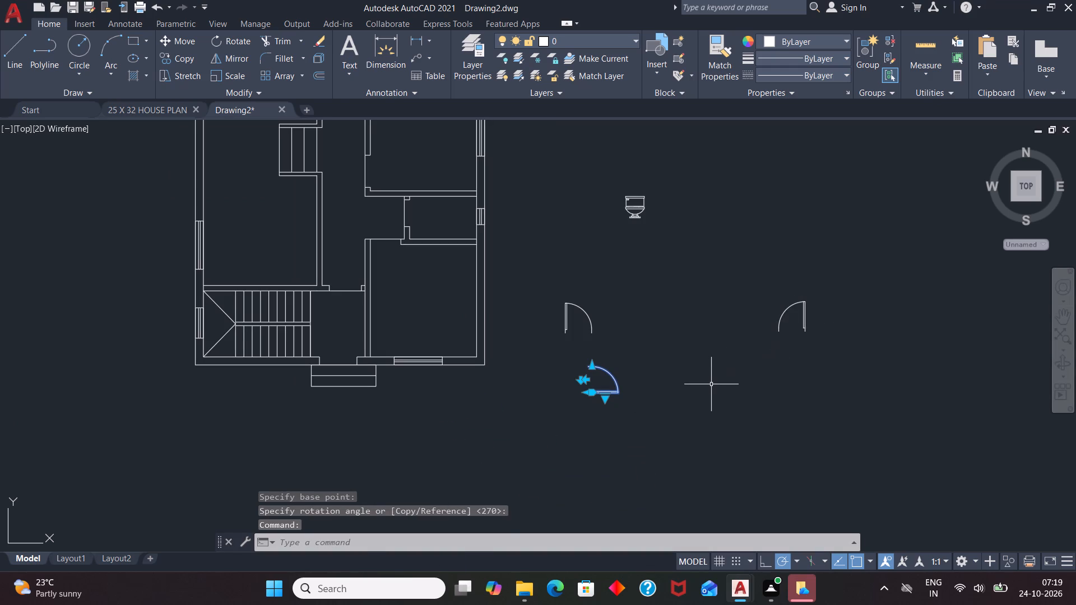
type("CO")
key("Return")
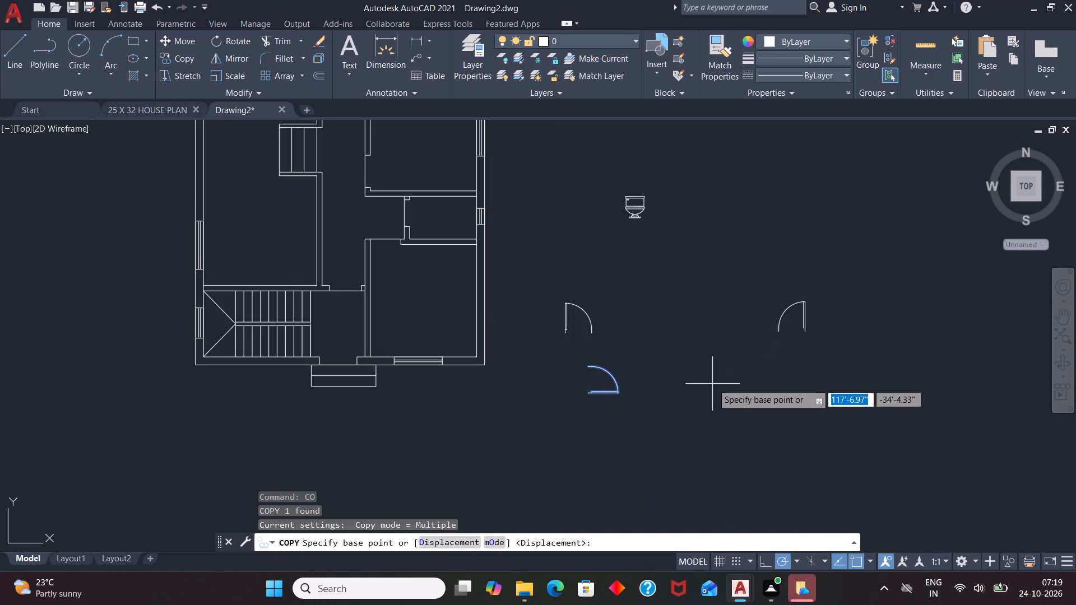
left_click(586, 393)
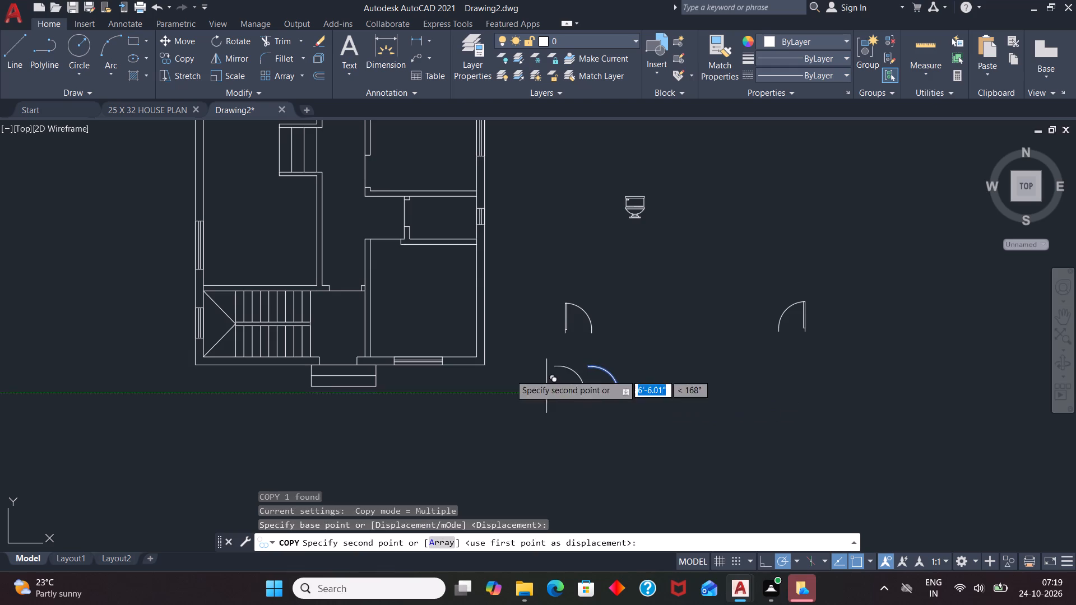
scroll(362, 179, "up", 6)
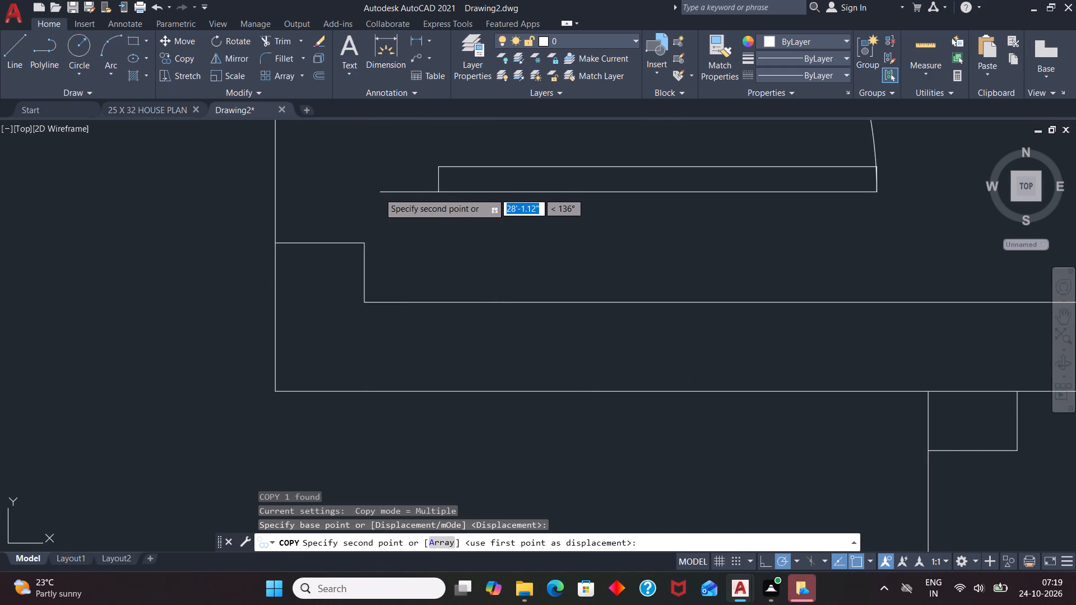
left_click(275, 243)
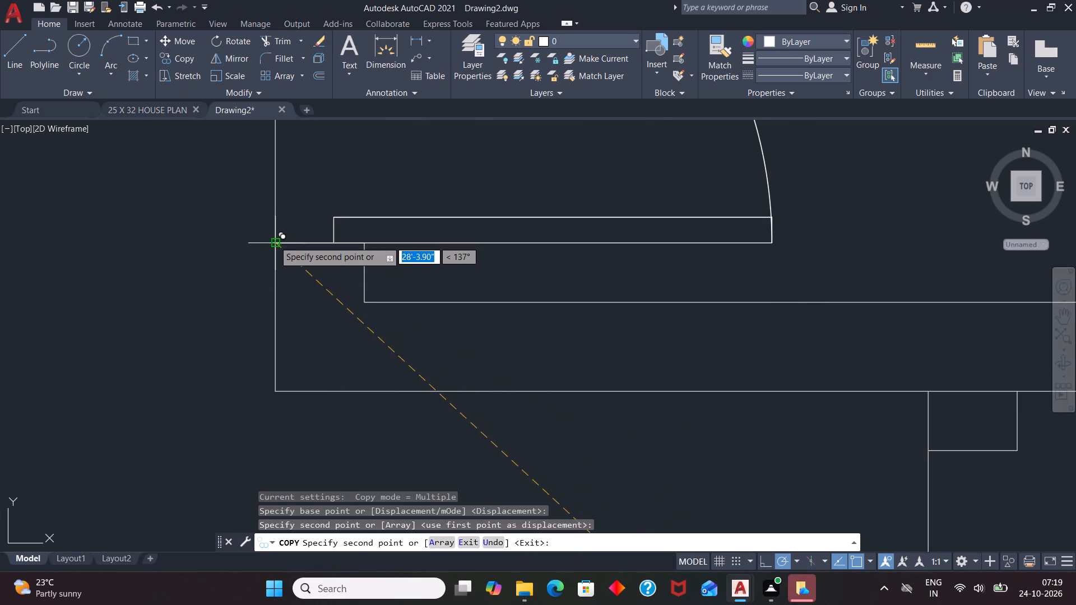
key("Escape")
Scale up the middle east room's door from its lower jamb corner to span the opening.
scroll(492, 301, "down", 2)
left_click(451, 268)
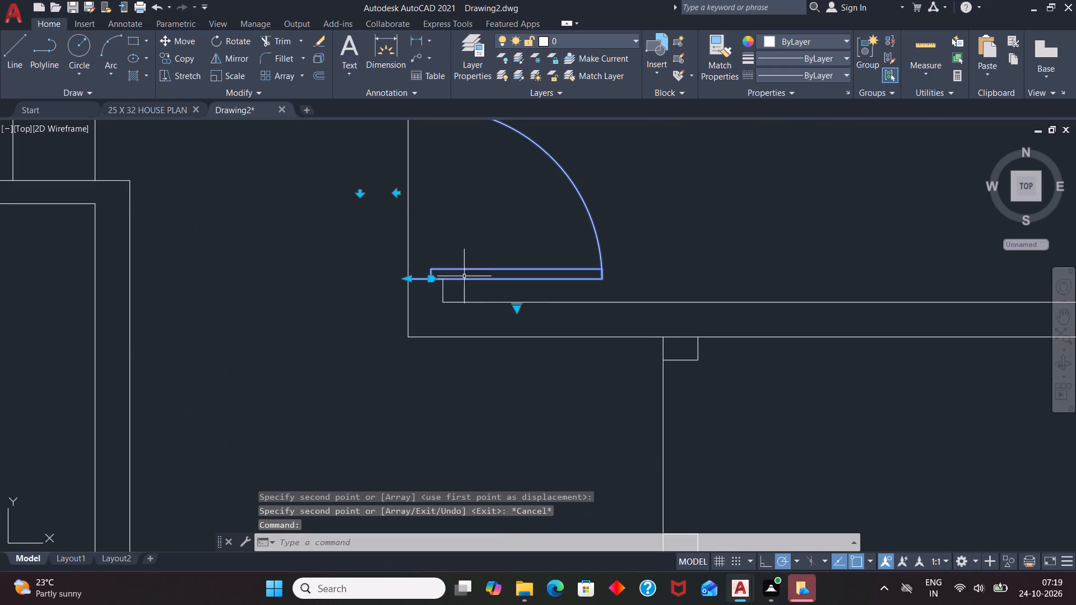
scroll(598, 376, "down", 1)
key("s")
key("c")
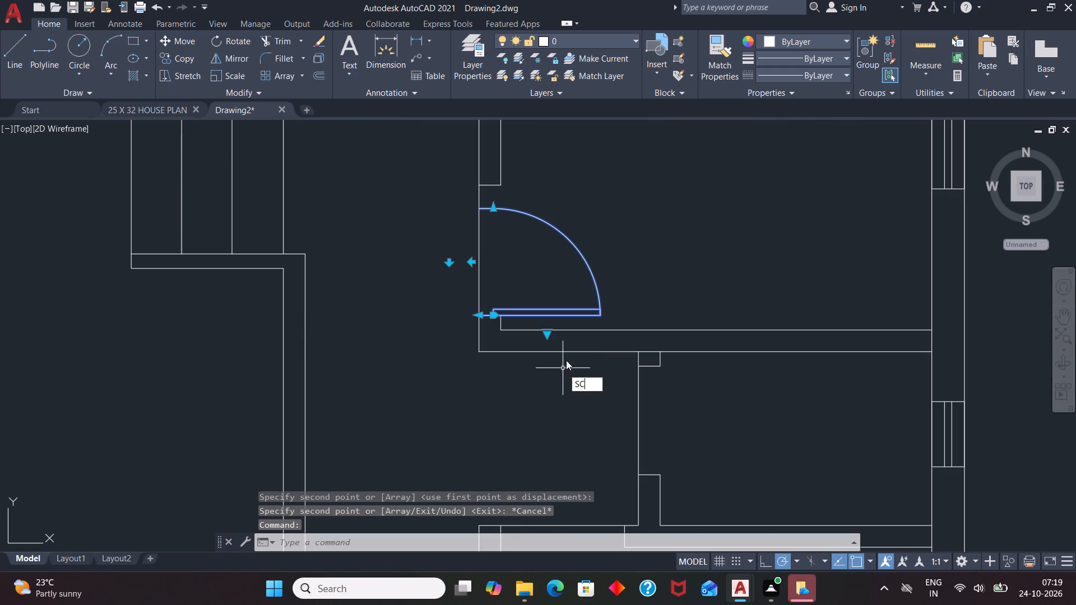
key("Return")
scroll(475, 303, "up", 4)
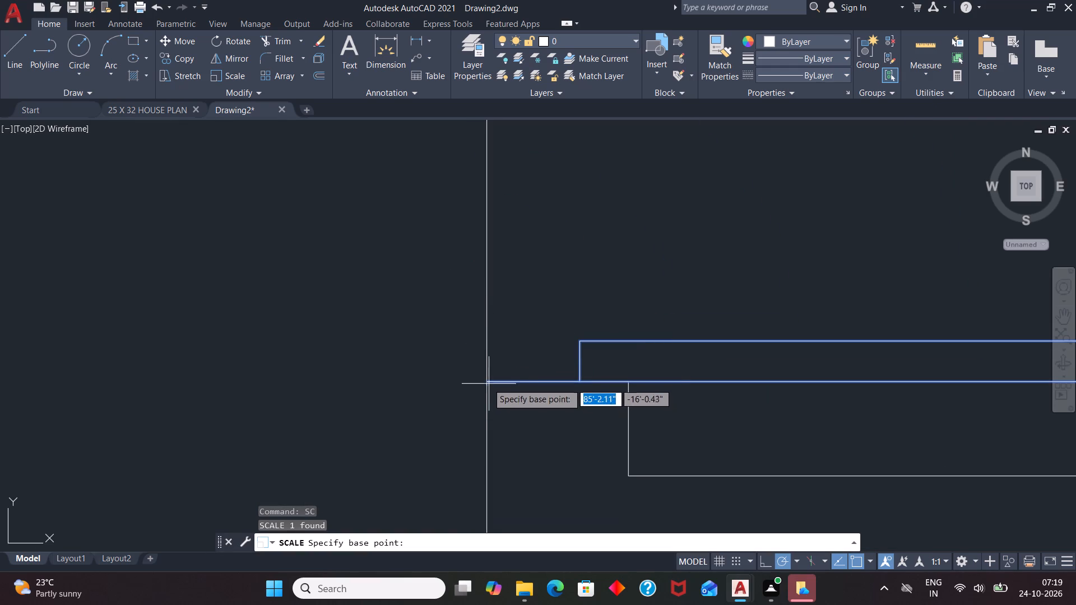
left_click(488, 381)
scroll(500, 310, "down", 3)
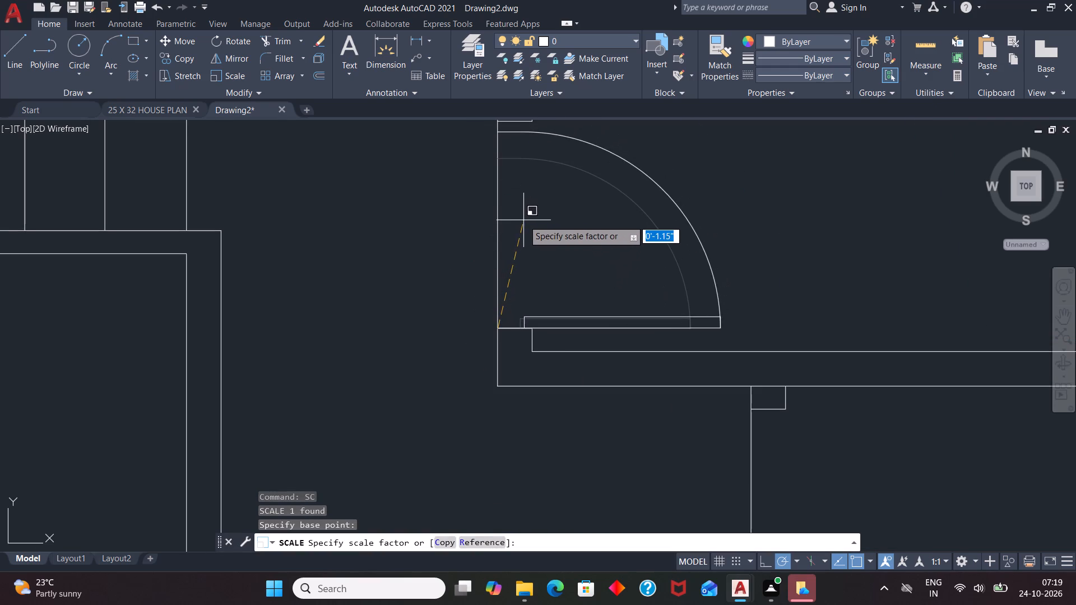
left_click(526, 215)
Rotate the spare door block southwest of the toilet block by 270° about the free end of its leaf.
scroll(518, 241, "down", 3)
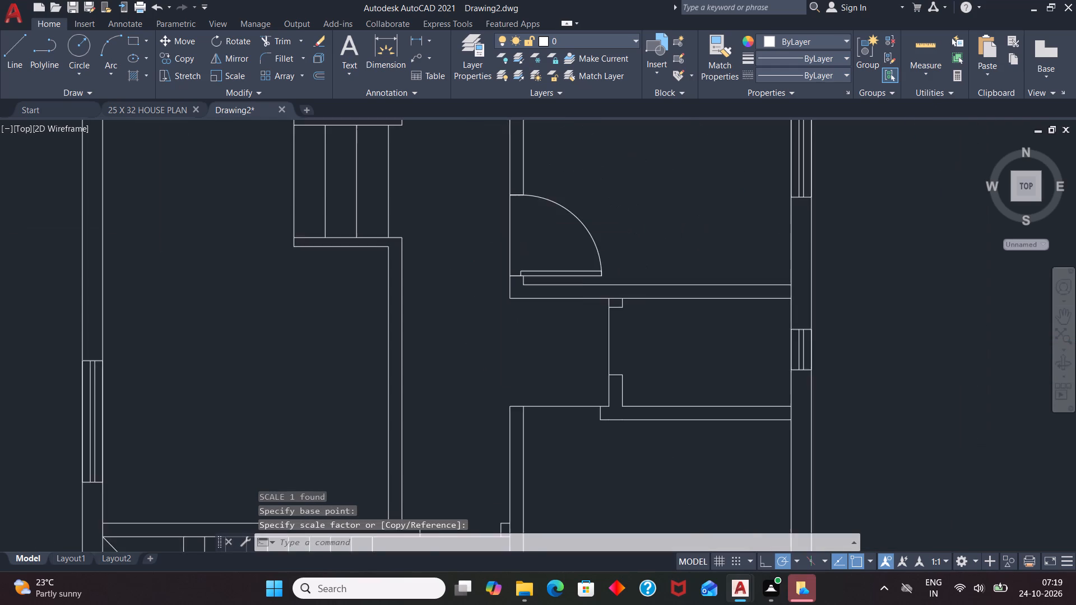
scroll(518, 233, "down", 1)
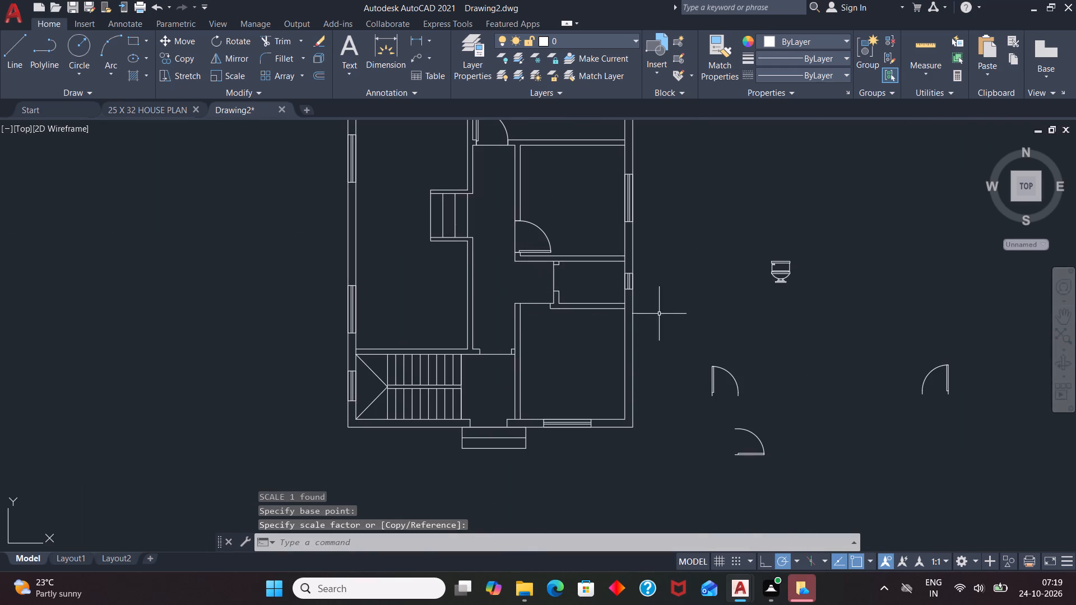
left_click(712, 369)
type("RO")
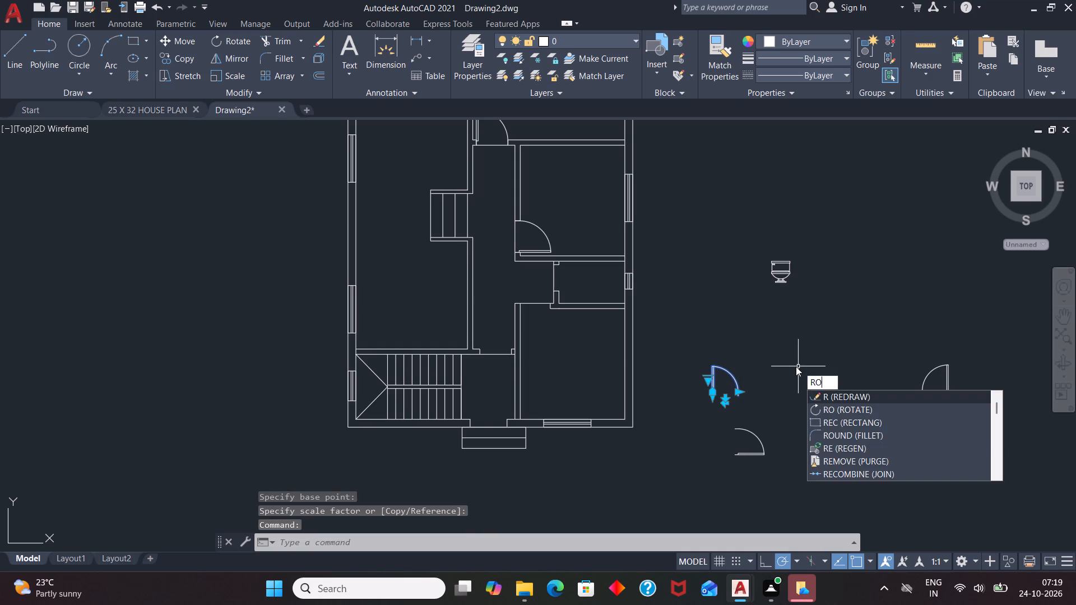
key("Return")
left_click(711, 364)
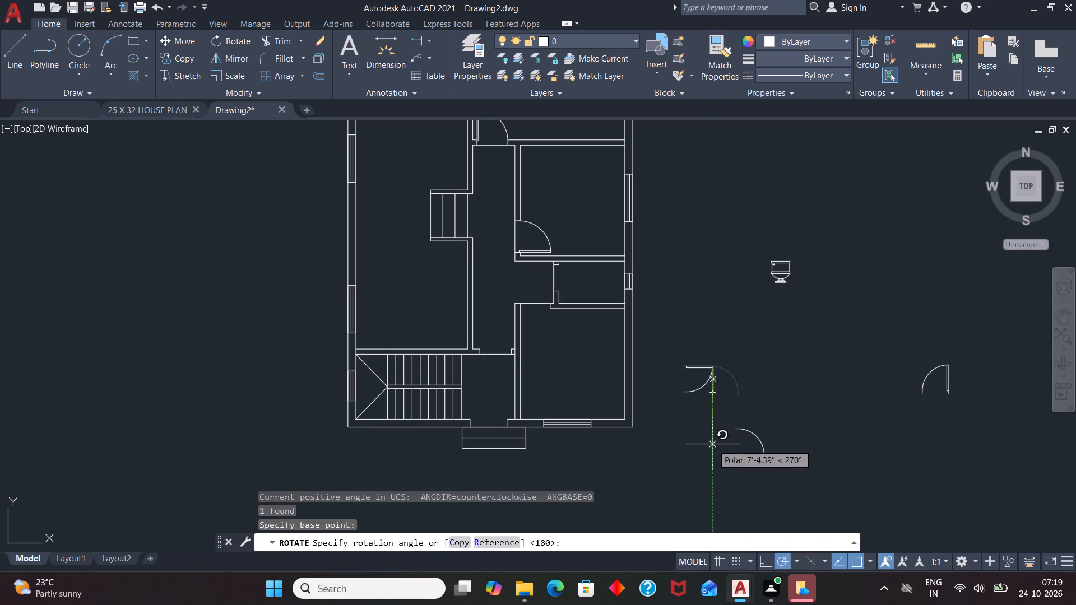
left_click(713, 445)
Copy the rotated southwest door block from its jamb end to the north jamb's outer corner of the small east room's west door opening.
left_click(698, 369)
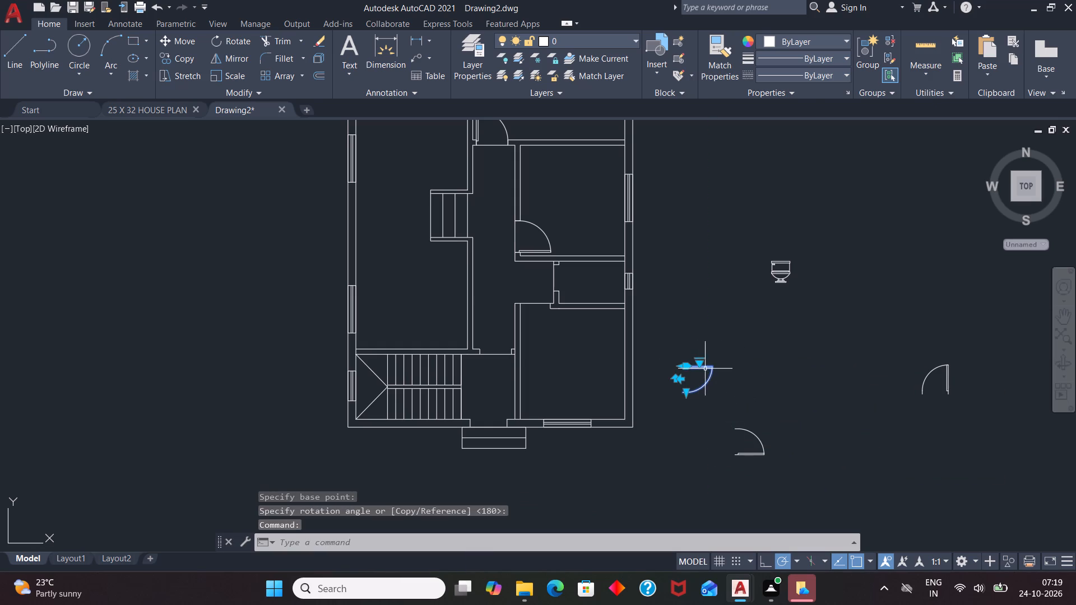
type("CO")
key("Return")
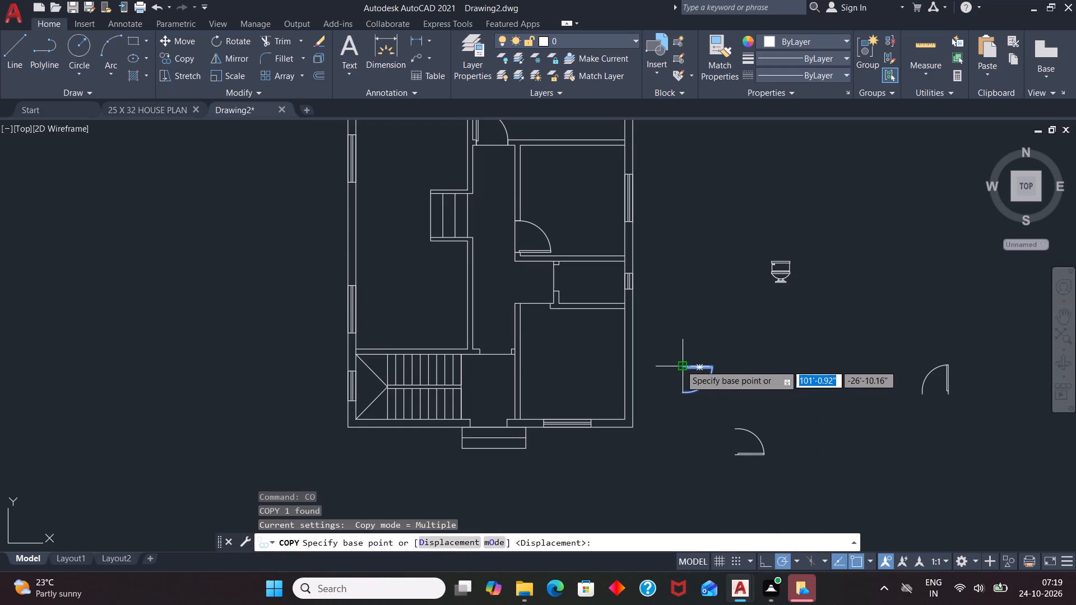
left_click(680, 365)
scroll(546, 257, "up", 5)
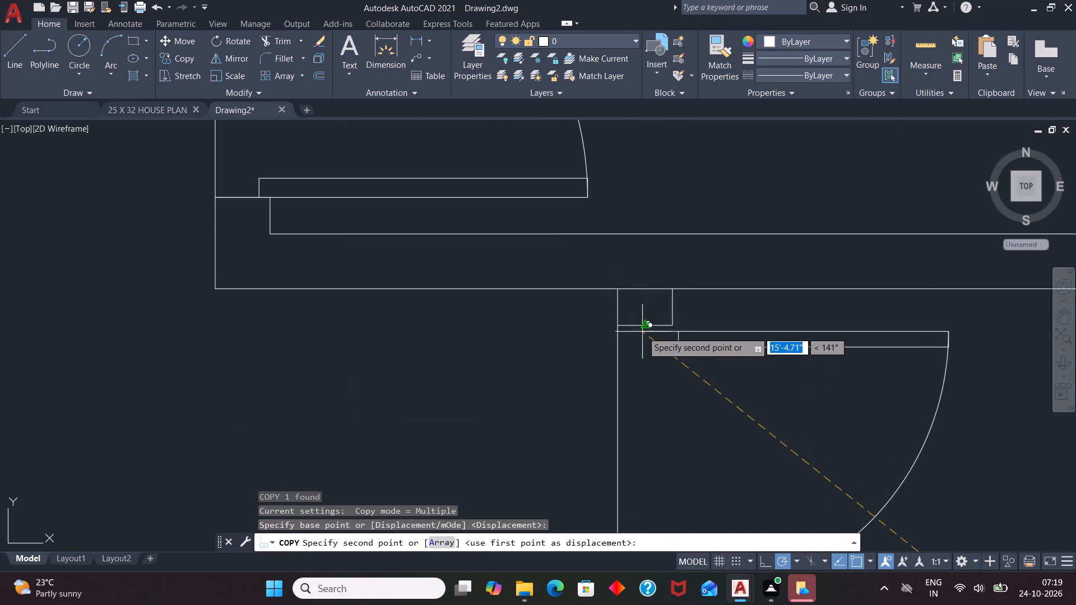
left_click(614, 326)
key("Escape")
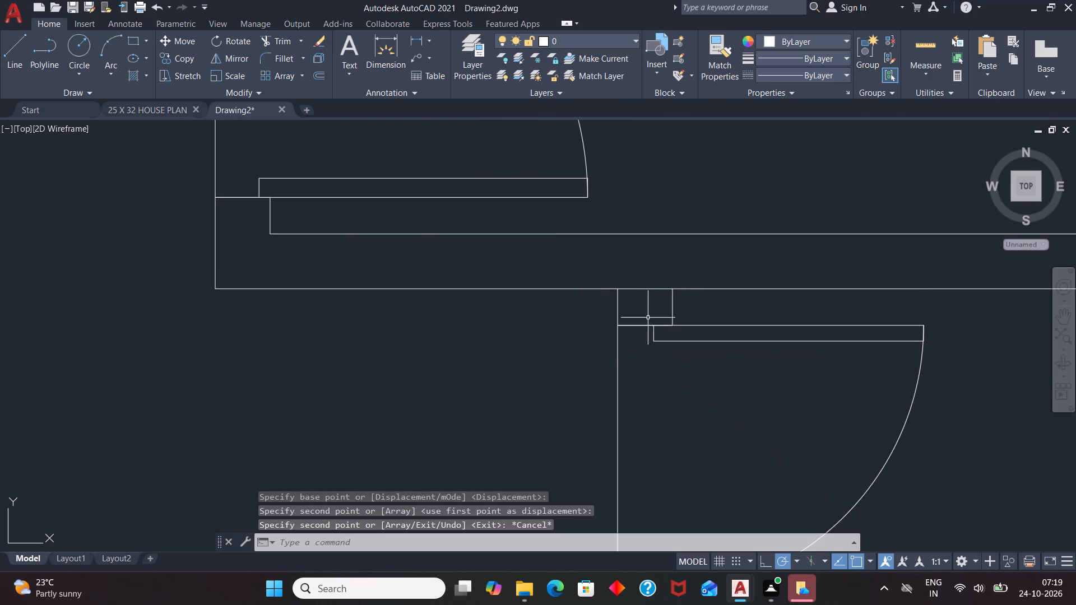
Scale the small east room's door from its upper jamb corner to span the opening.
left_click(655, 324)
scroll(658, 213, "down", 2)
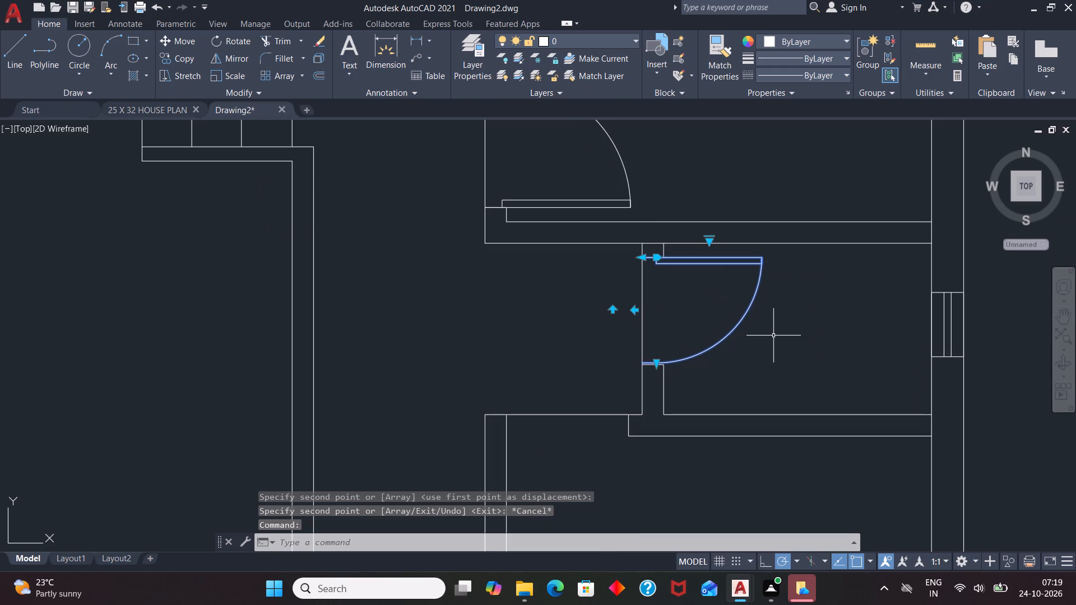
key("s")
key("c")
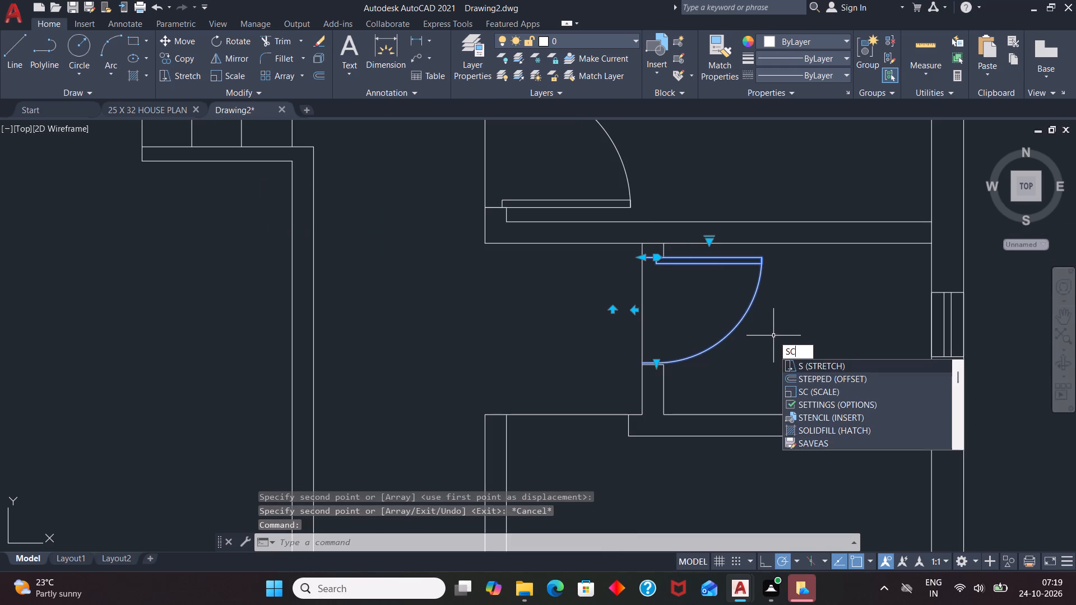
key("Return")
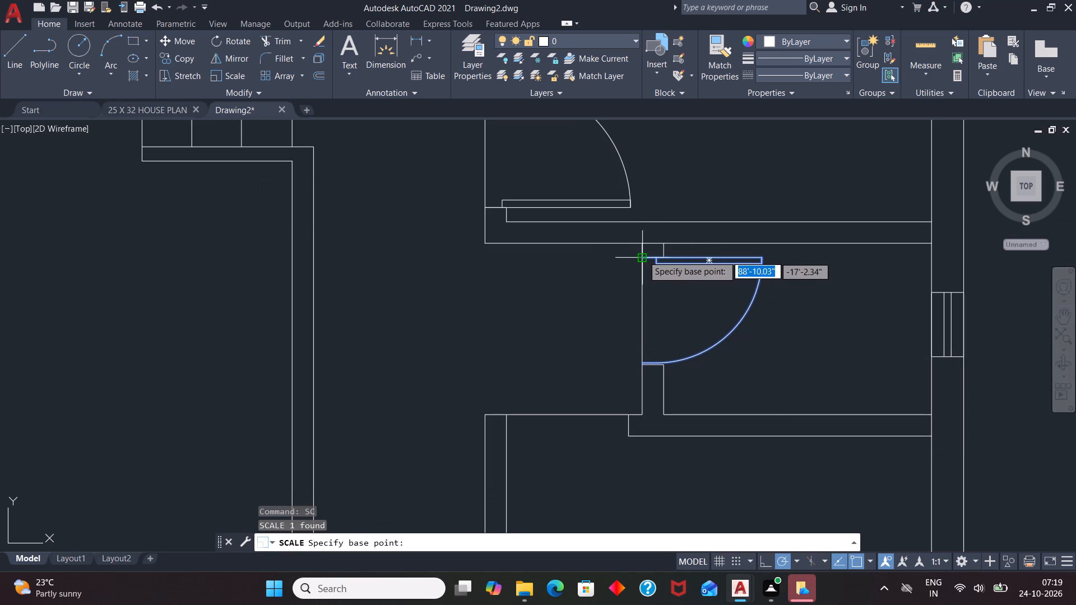
left_click(643, 255)
left_click(672, 310)
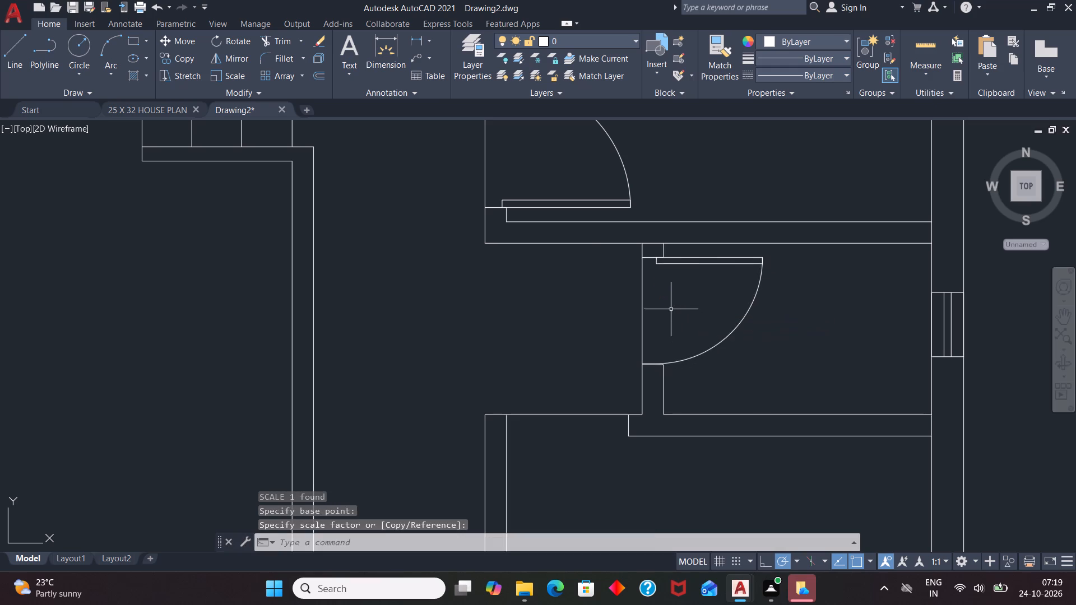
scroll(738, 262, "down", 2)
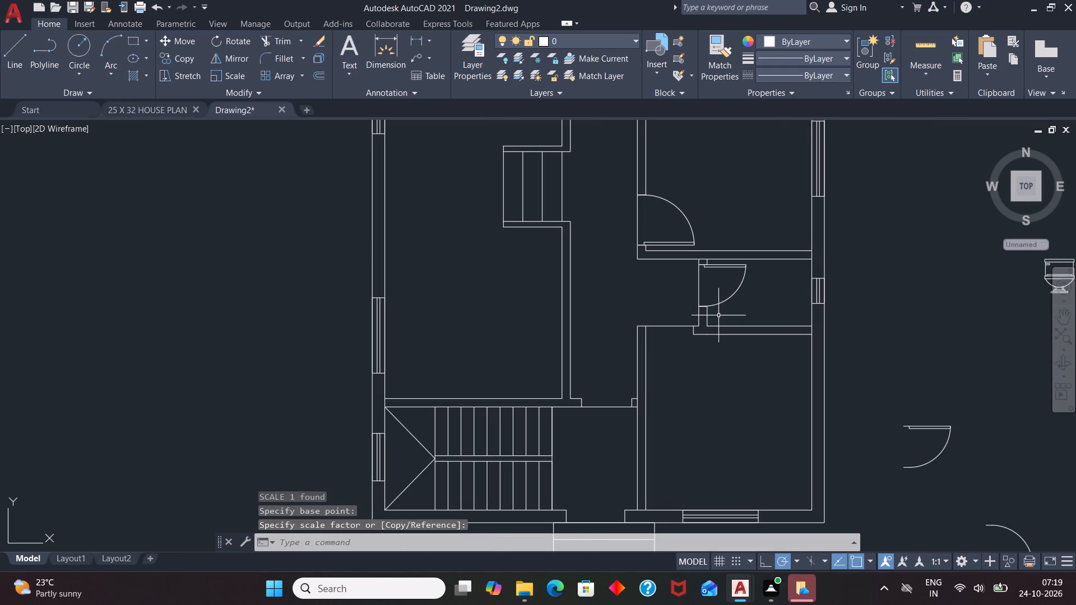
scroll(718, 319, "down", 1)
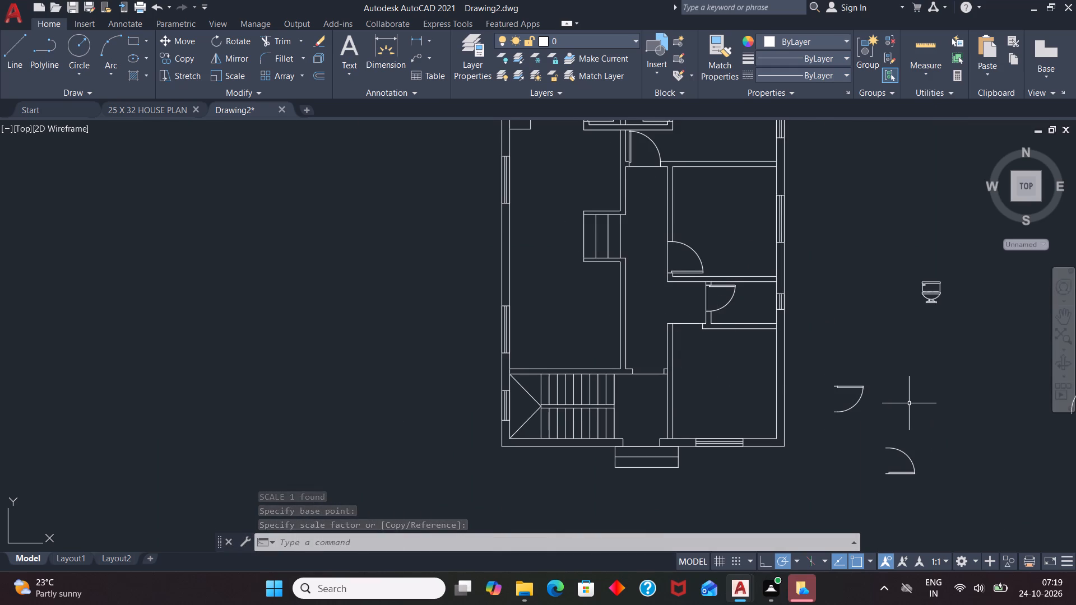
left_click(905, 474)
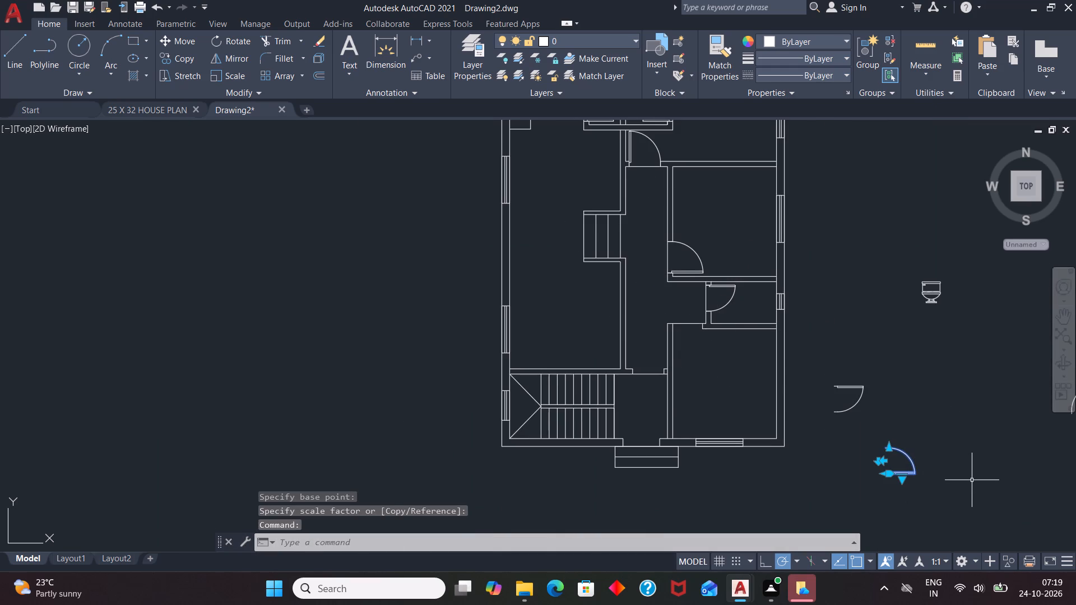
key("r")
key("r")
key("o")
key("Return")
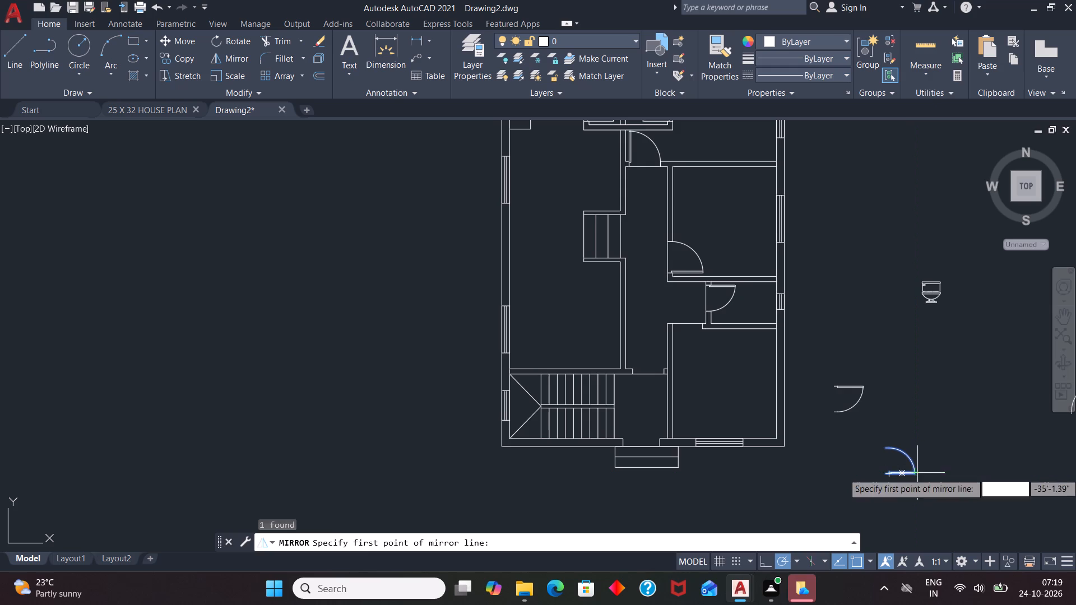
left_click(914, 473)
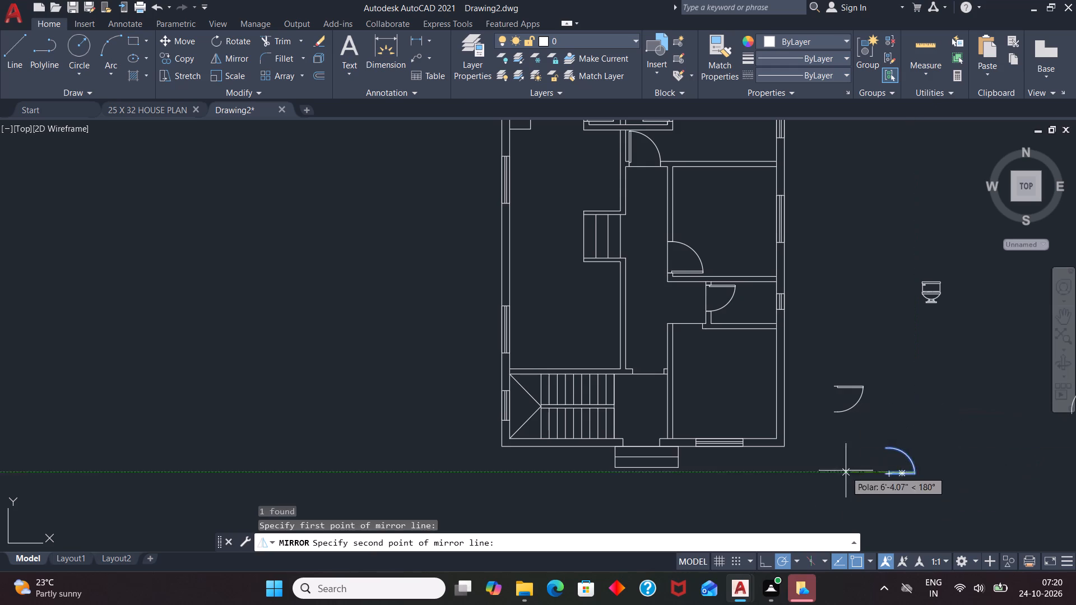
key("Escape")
Rotate the spare door block southwest of the toilet block by 270° about the free end of its leaf.
left_click(836, 386)
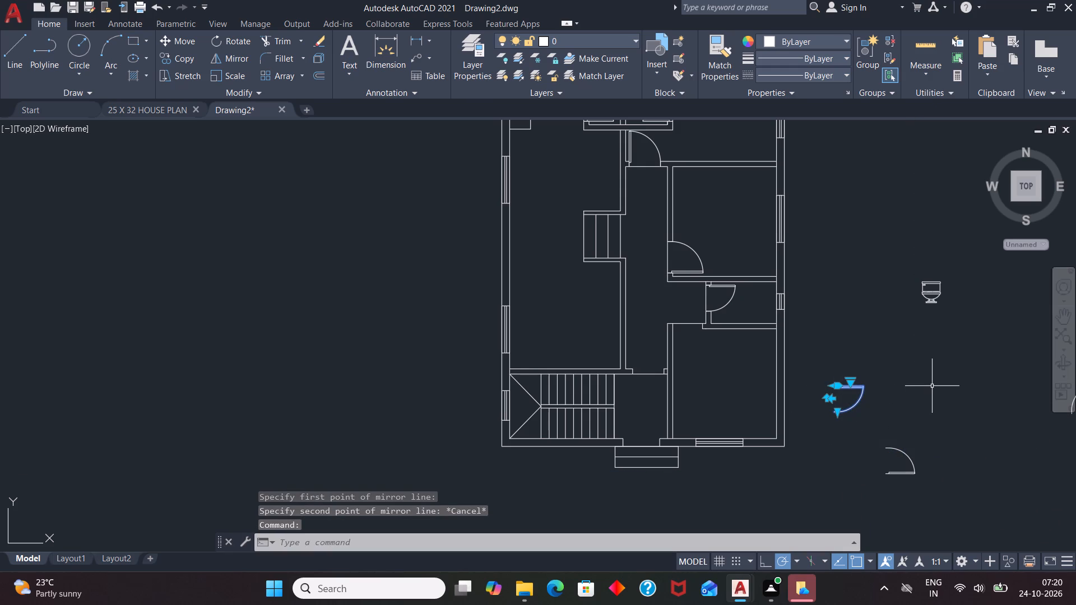
key("r")
key("o")
key("Return")
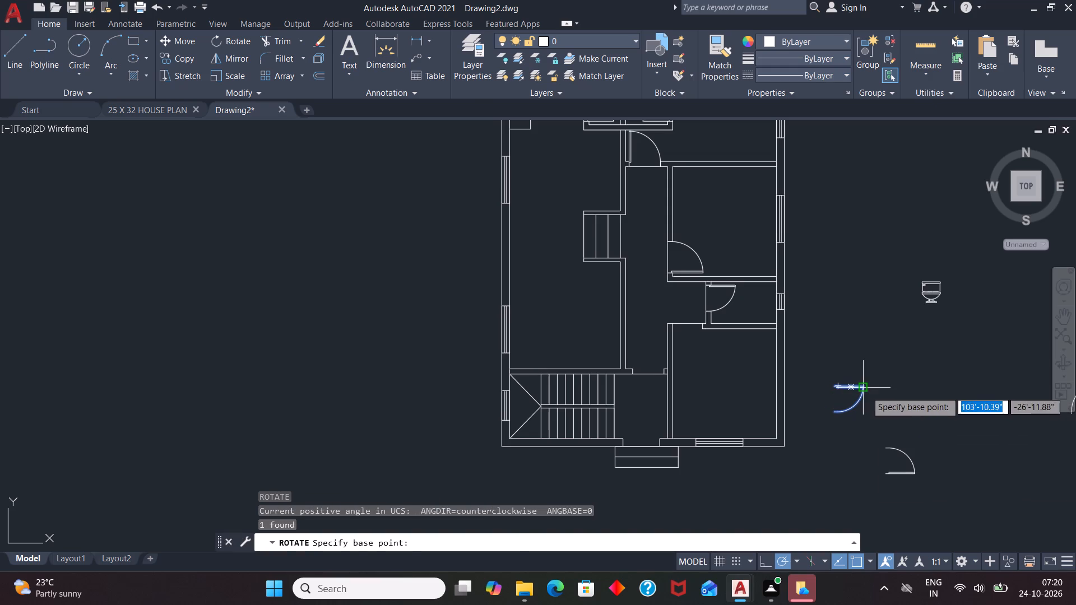
left_click(866, 391)
left_click(860, 446)
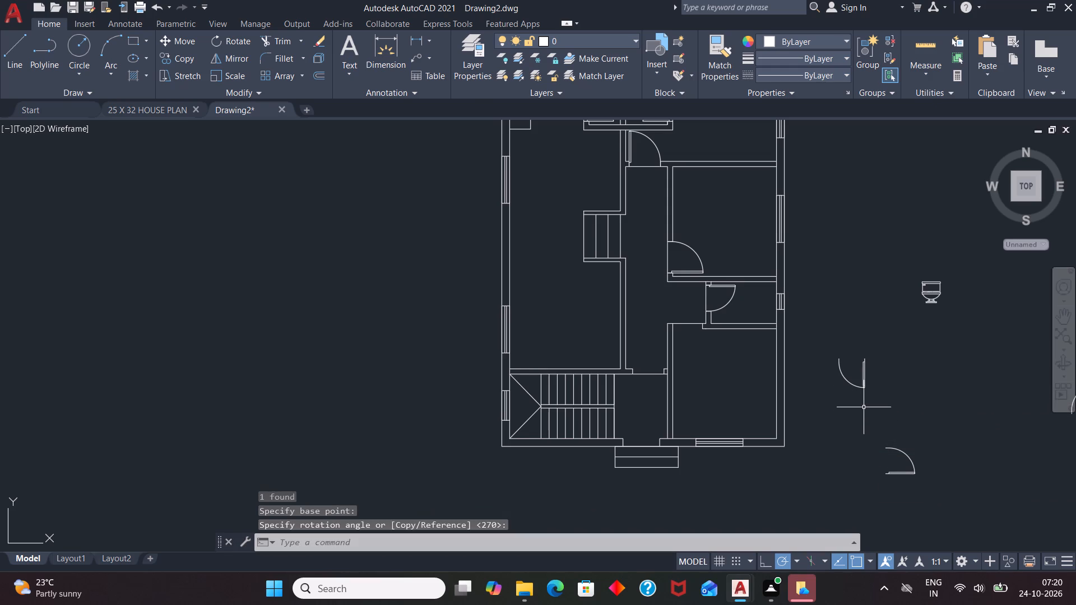
Mirror the rotated spare door block across a vertical line to its east, keeping the source block.
left_click(864, 385)
key("m")
key("i")
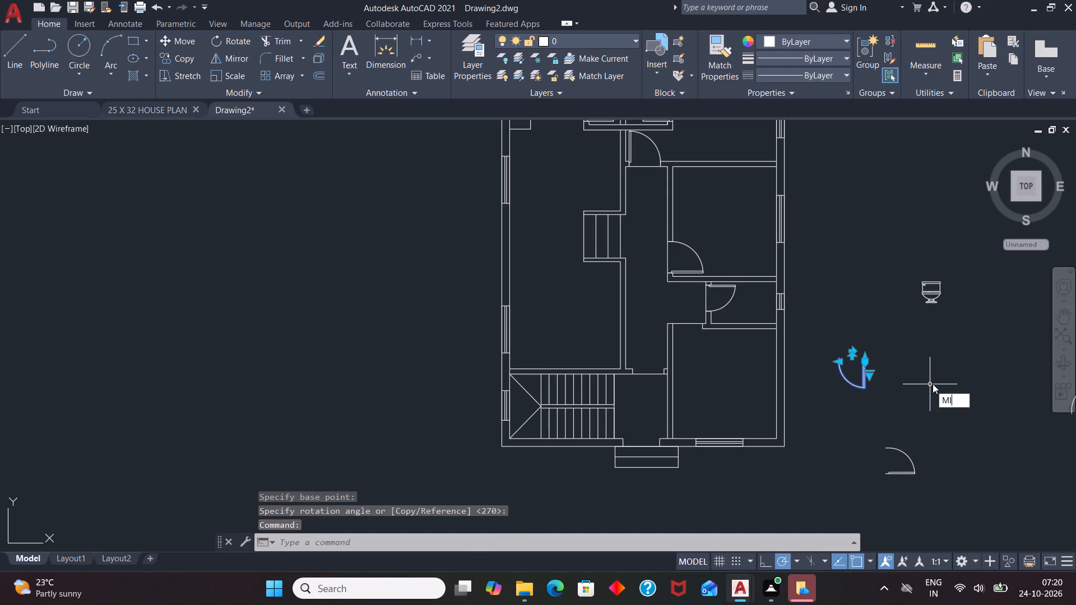
key("Return")
left_click(905, 355)
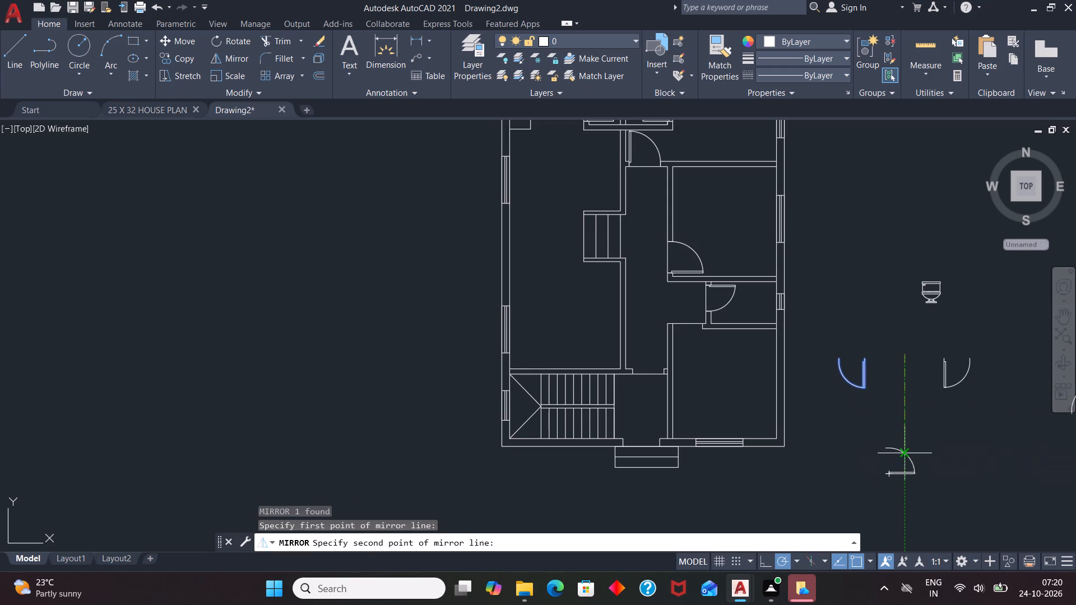
left_click(905, 454)
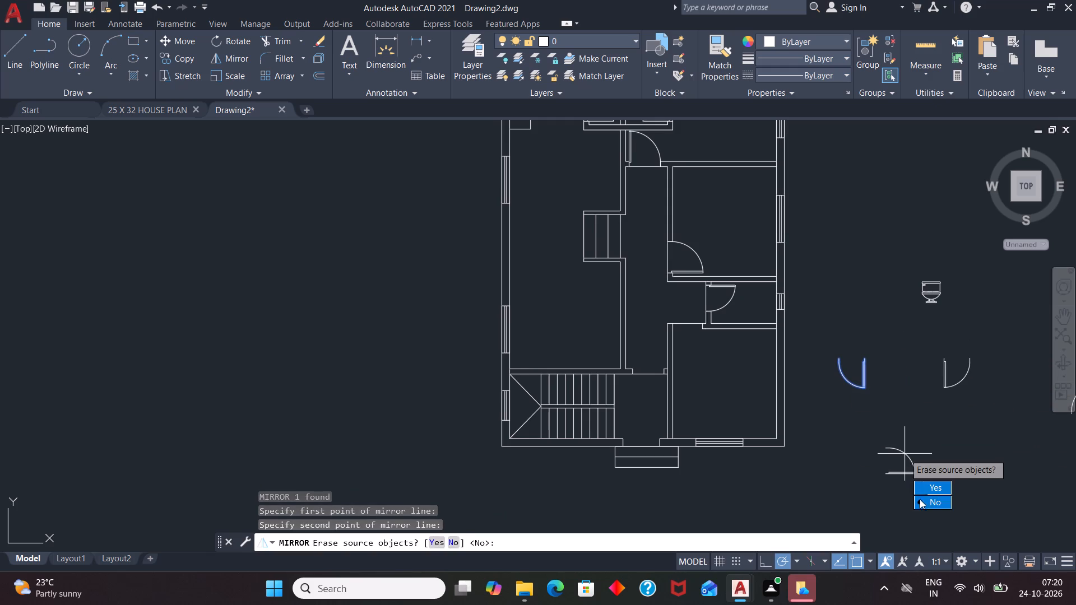
left_click_drag(922, 508, 905, 454)
Move the mirrored door block from its jamb end to the upper corner of the west jamb in the southeast room's north door opening.
left_click(944, 368)
scroll(789, 391, "down", 1)
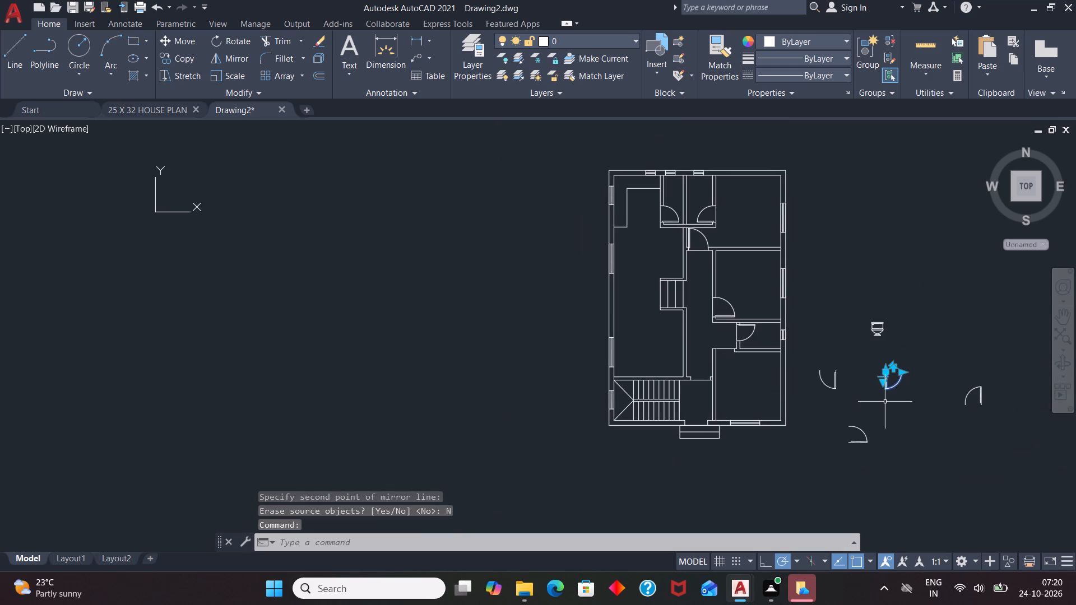
key("m")
key("Return")
left_click(885, 370)
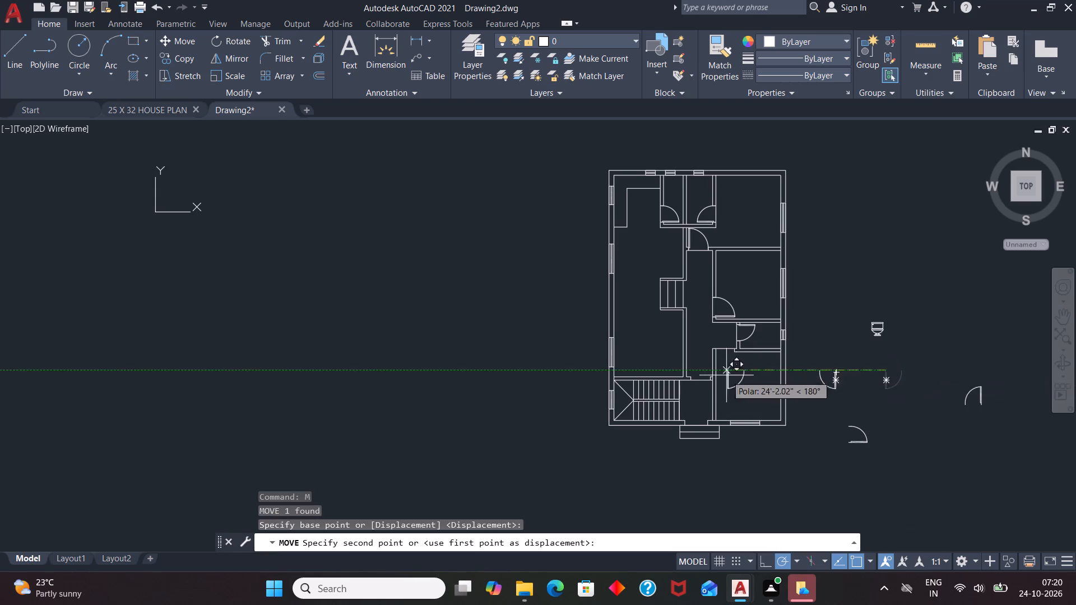
scroll(717, 357, "up", 6)
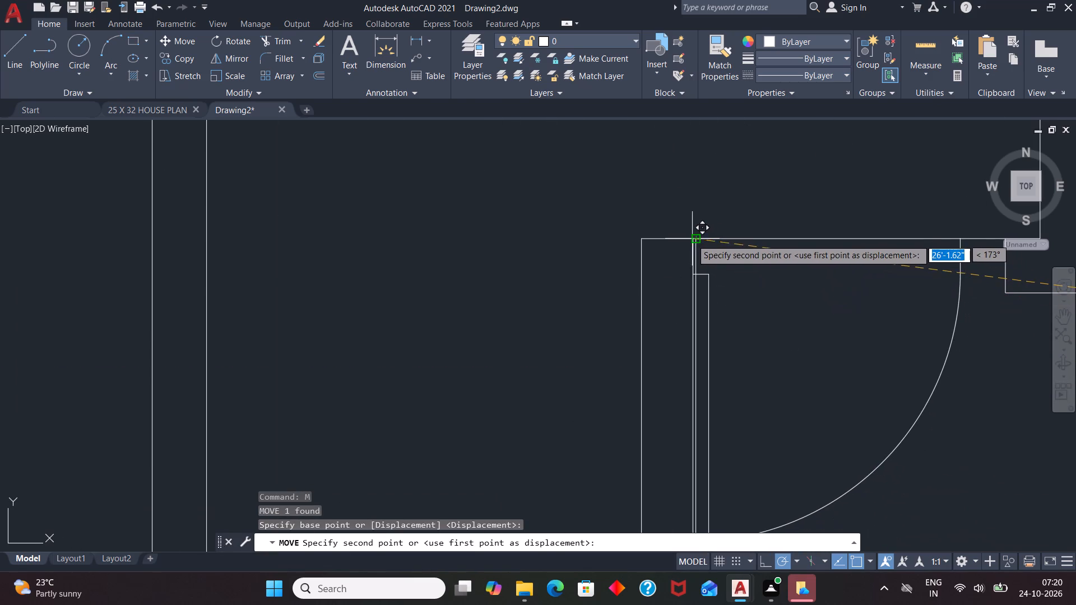
left_click(694, 239)
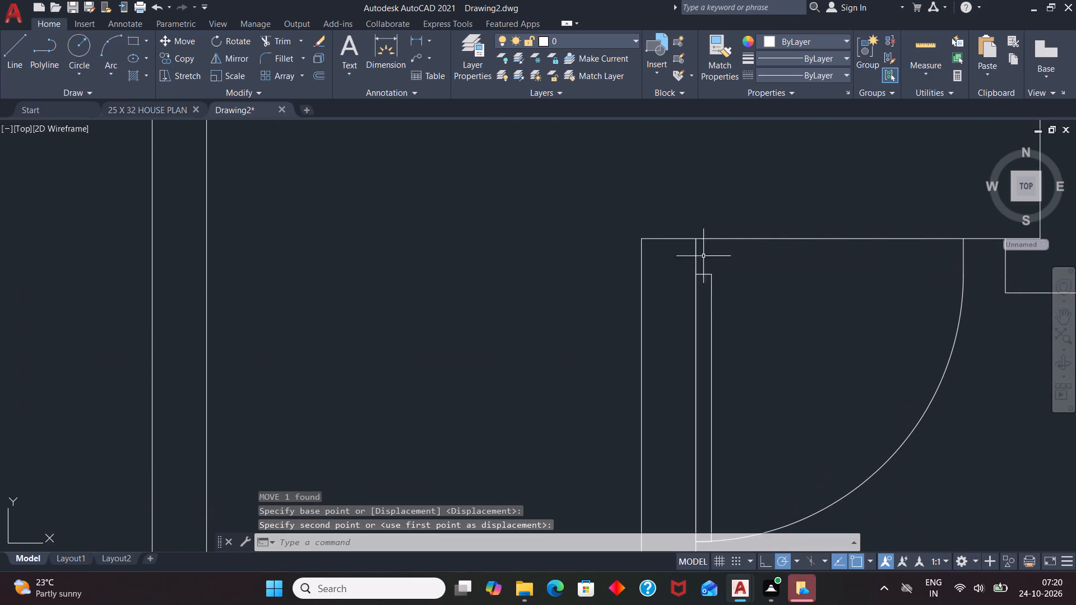
key("Escape")
Scale up the southeast room's door from its upper west jamb corner to span the opening.
left_click(708, 276)
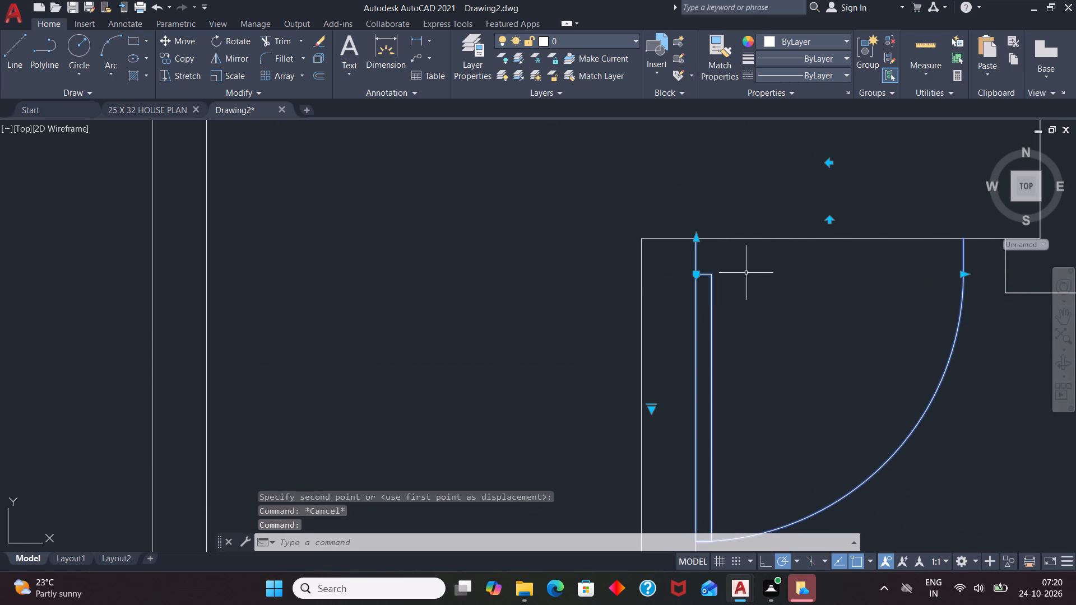
key("s")
key("c")
key("Return")
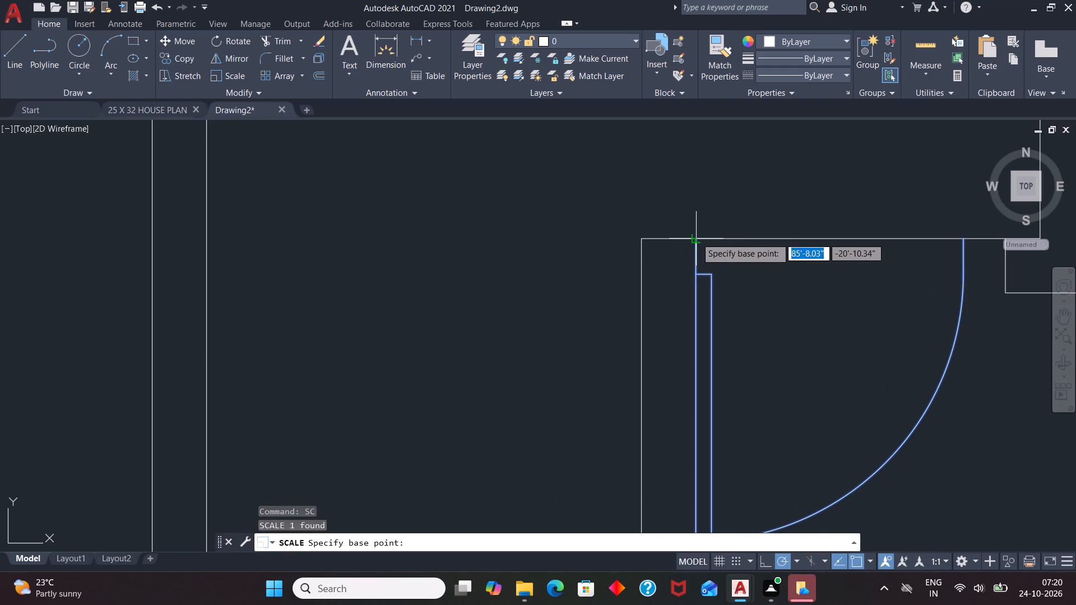
left_click_drag(694, 238, 699, 241)
scroll(765, 294, "down", 2)
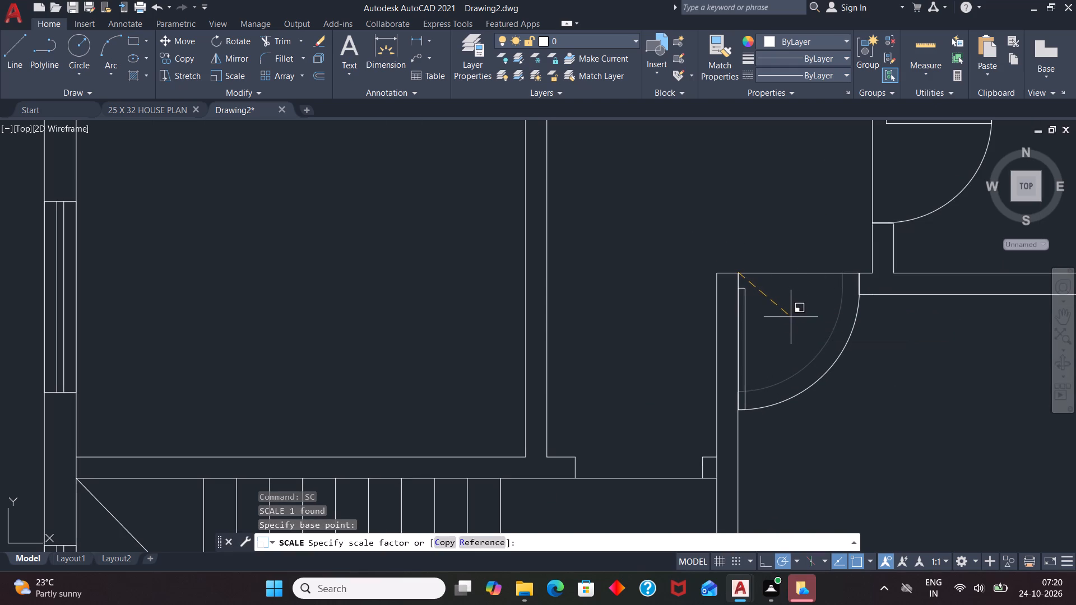
left_click(791, 317)
Copy the far-east spare door block from its jamb end to the east jamb's lower corner at the passage opening northeast of the staircase.
scroll(754, 258, "down", 3)
scroll(703, 278, "down", 1)
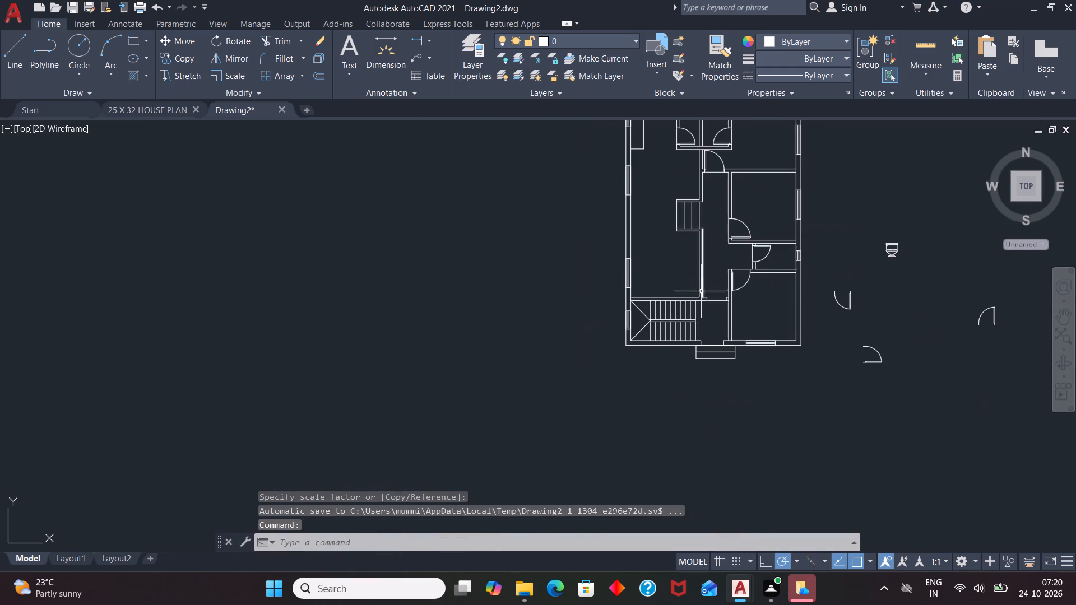
left_click(991, 309)
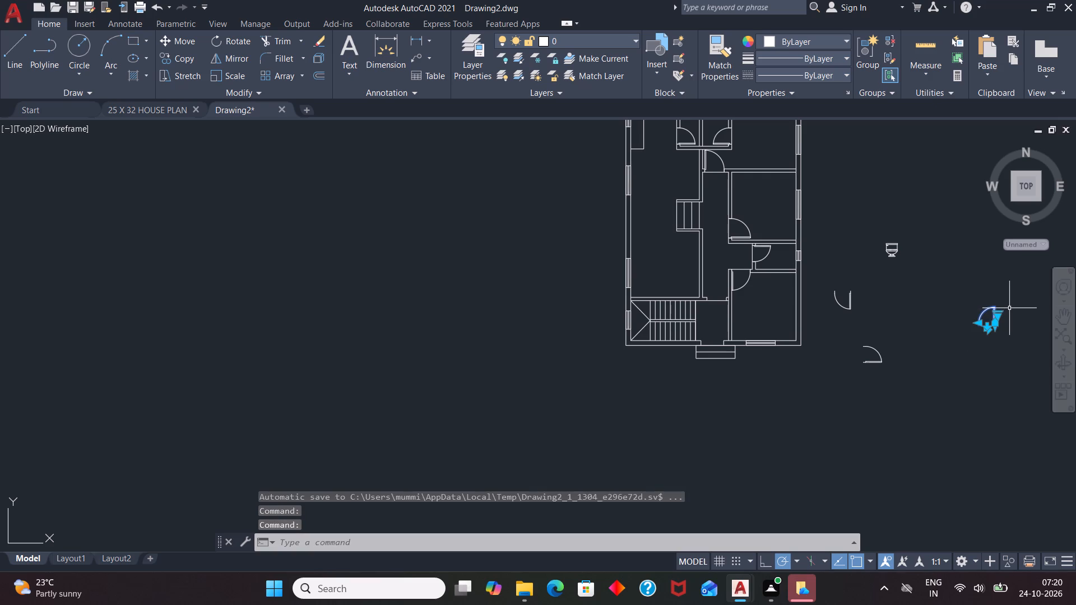
type("CO")
key("Return")
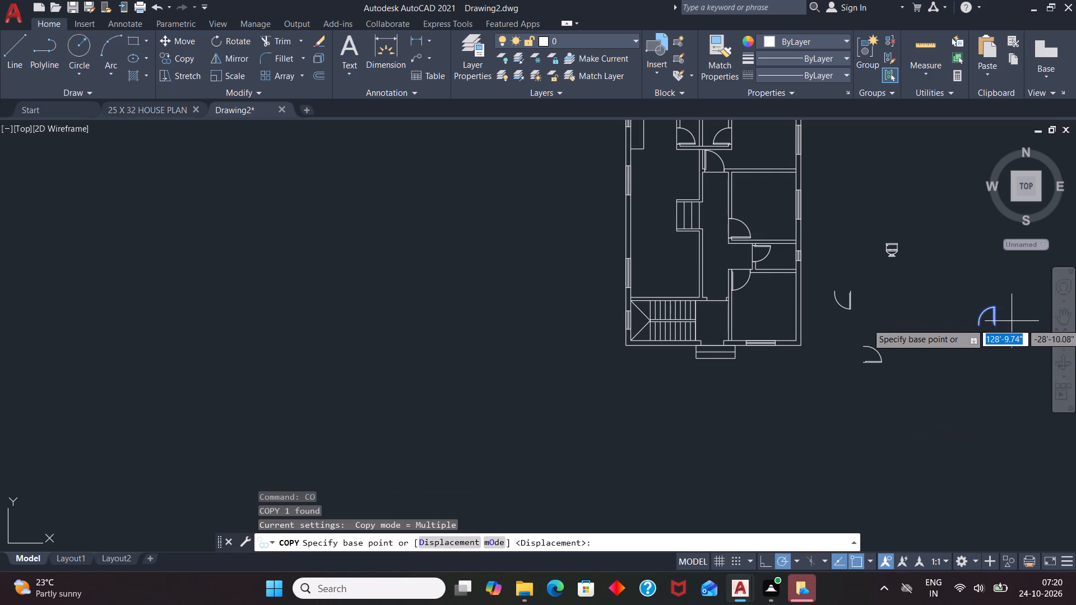
left_click(1001, 328)
scroll(699, 293, "up", 6)
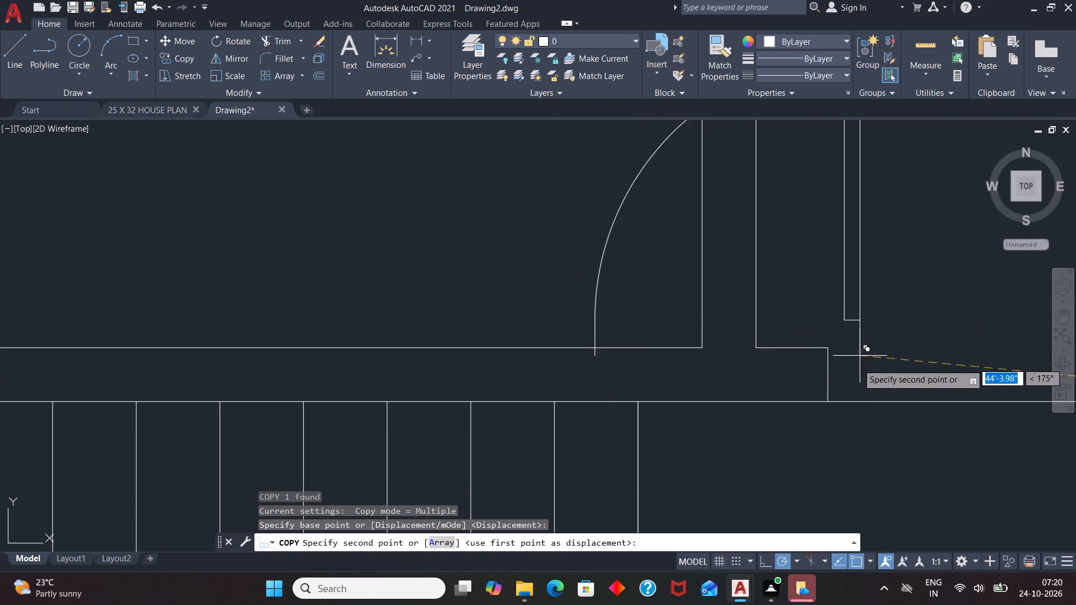
scroll(665, 328, "down", 3)
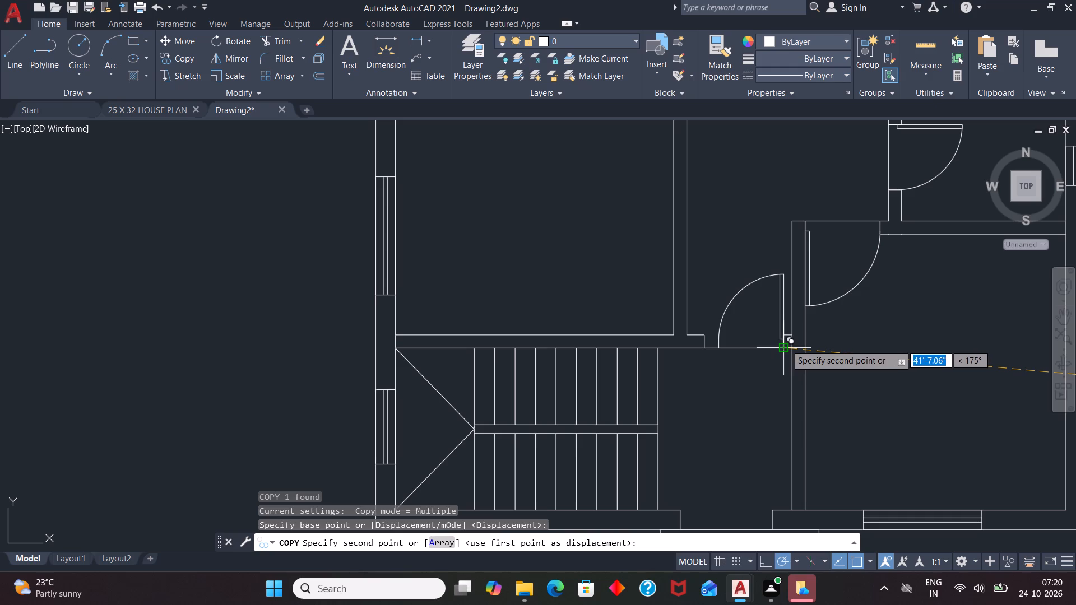
left_click(786, 345)
Place another copy of the same door block at the outer corner of the main entrance's east jamb.
scroll(657, 267, "down", 4)
scroll(678, 306, "up", 3)
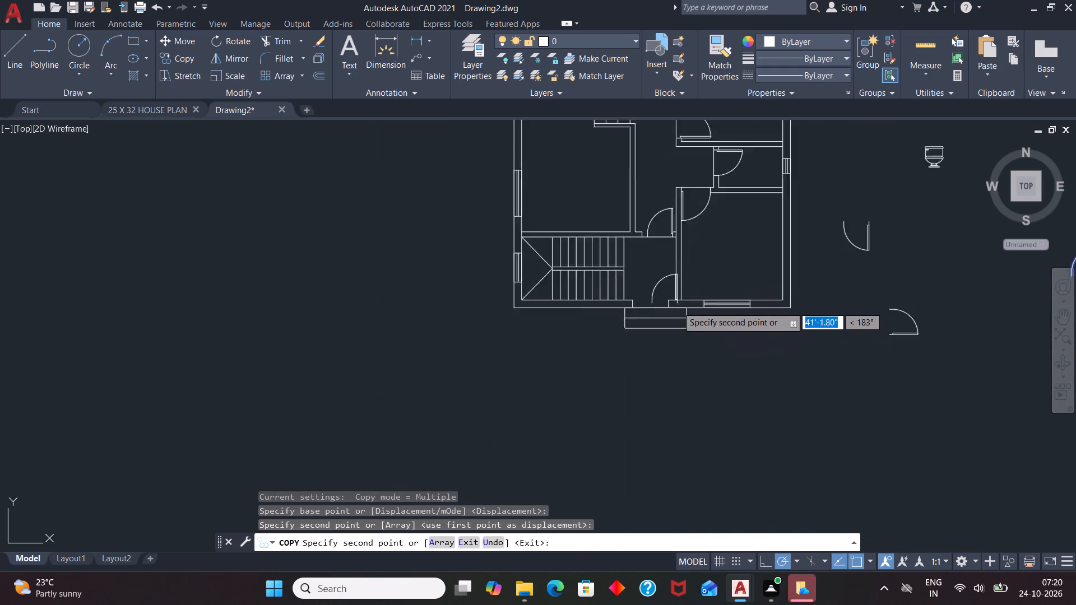
scroll(678, 306, "up", 3)
left_click(636, 311)
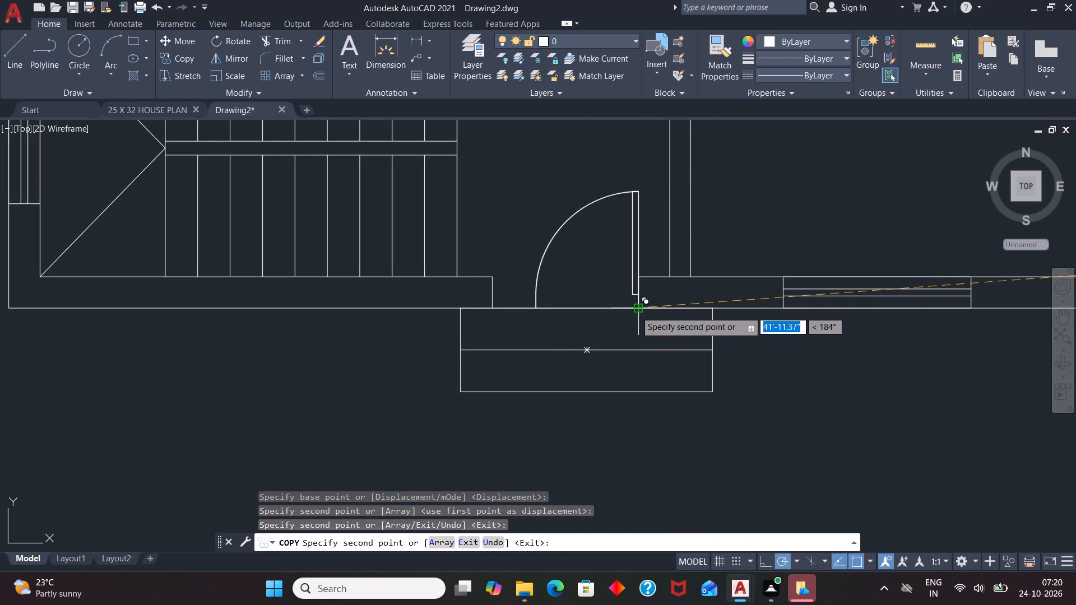
key("space")
Scale up the main entrance door from its outer east jamb corner to span the entrance opening.
left_click(637, 298)
type("SC")
key("Return")
left_click(642, 308)
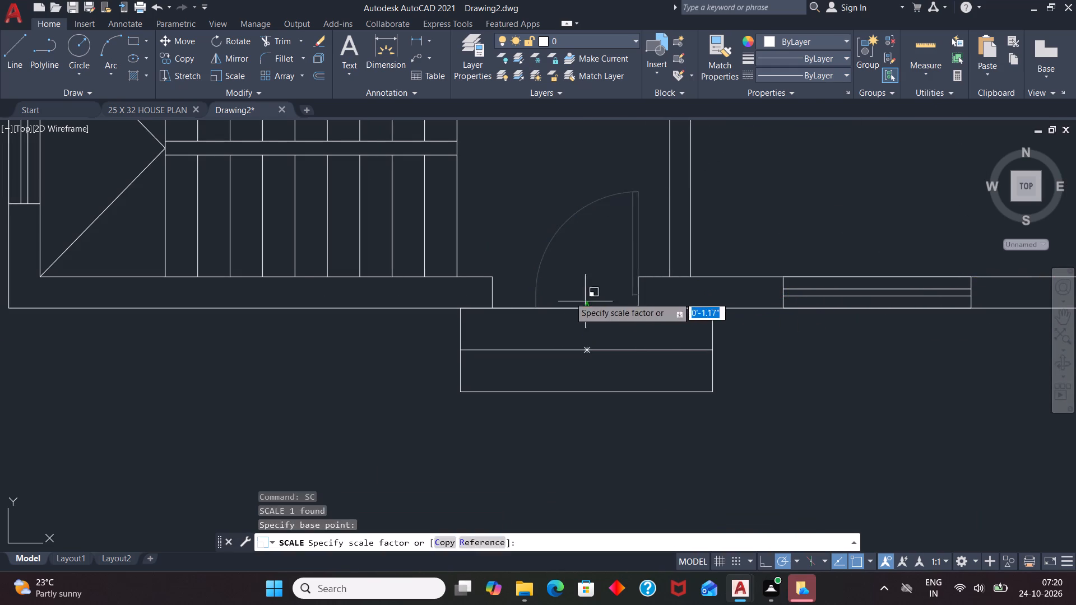
left_click(559, 286)
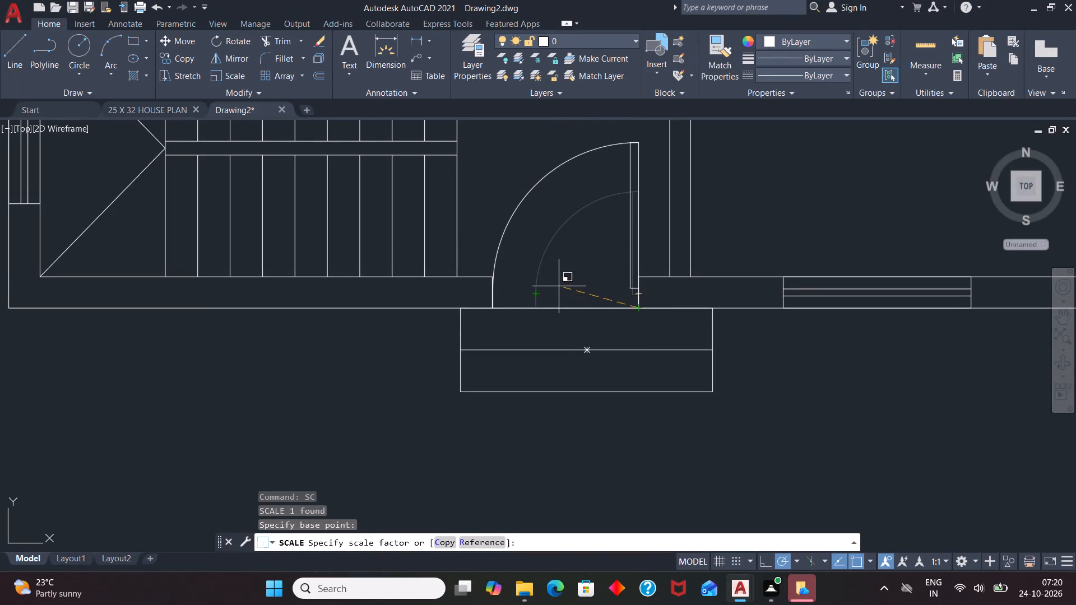
Scale up the passage door northeast of the staircase about its east jamb end to span the opening.
scroll(630, 374, "down", 2)
left_click(641, 209)
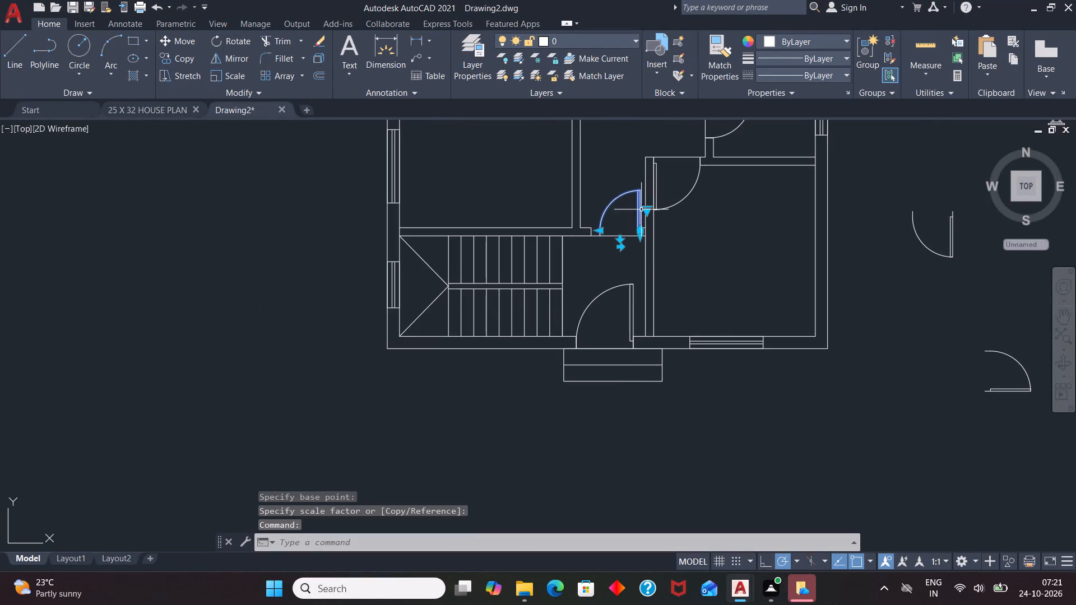
type("SC")
key("Return")
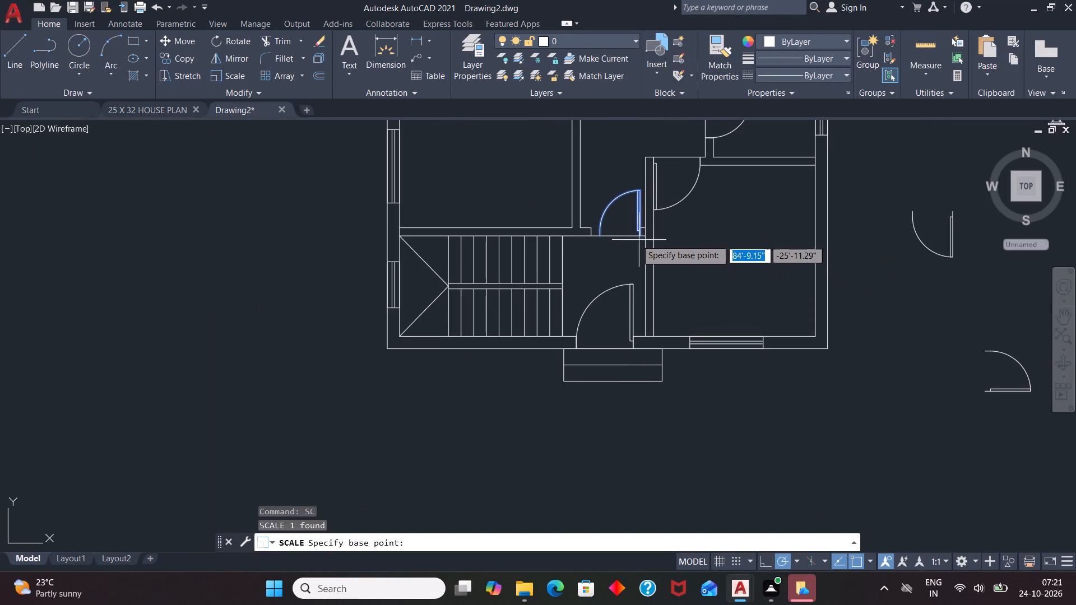
left_click(639, 232)
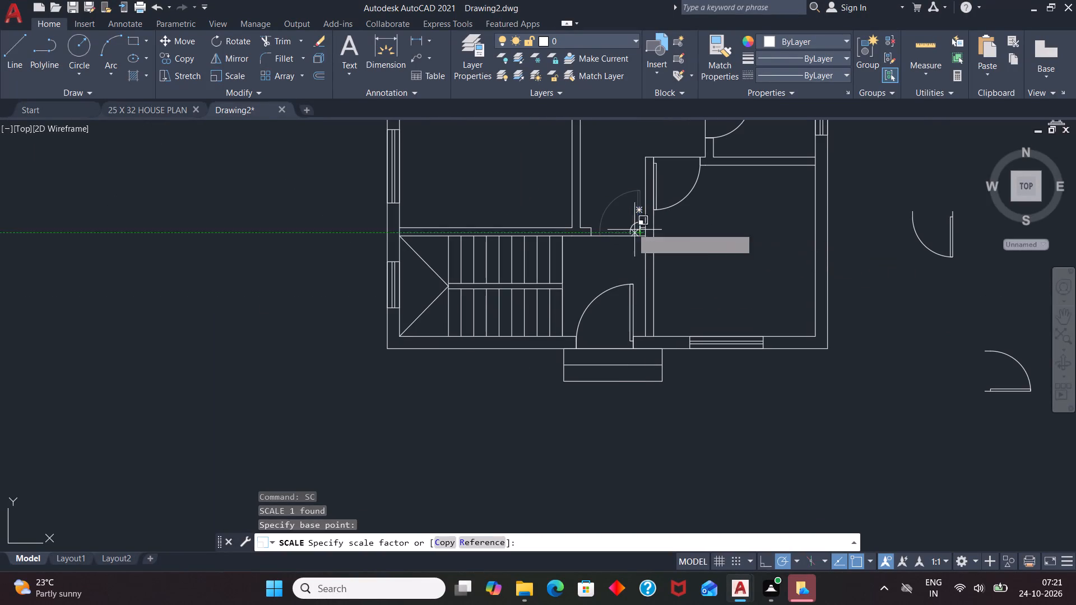
scroll(624, 211, "up", 4)
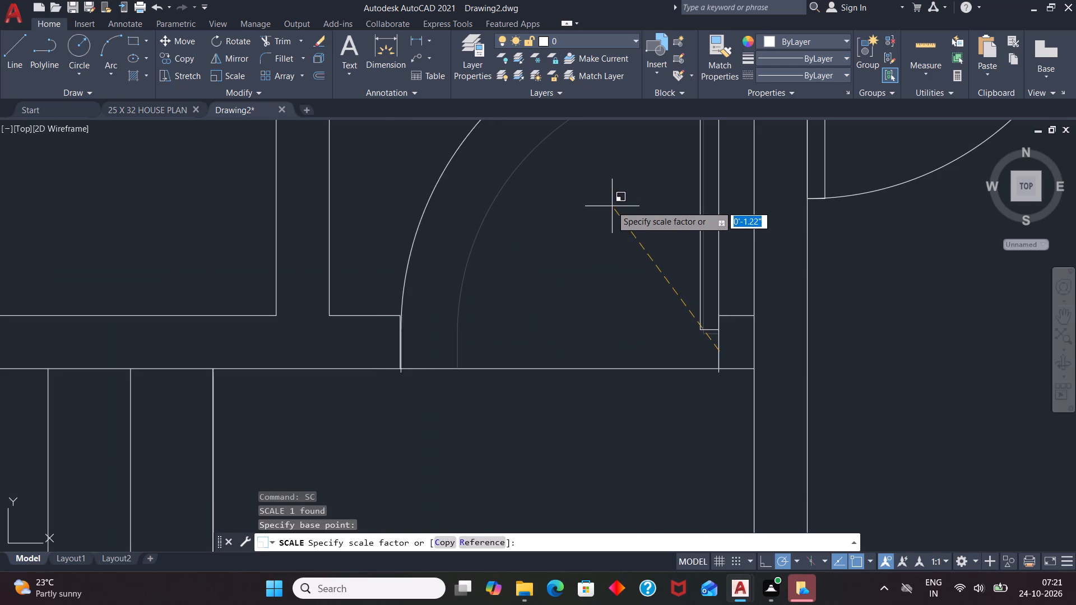
left_click(637, 190)
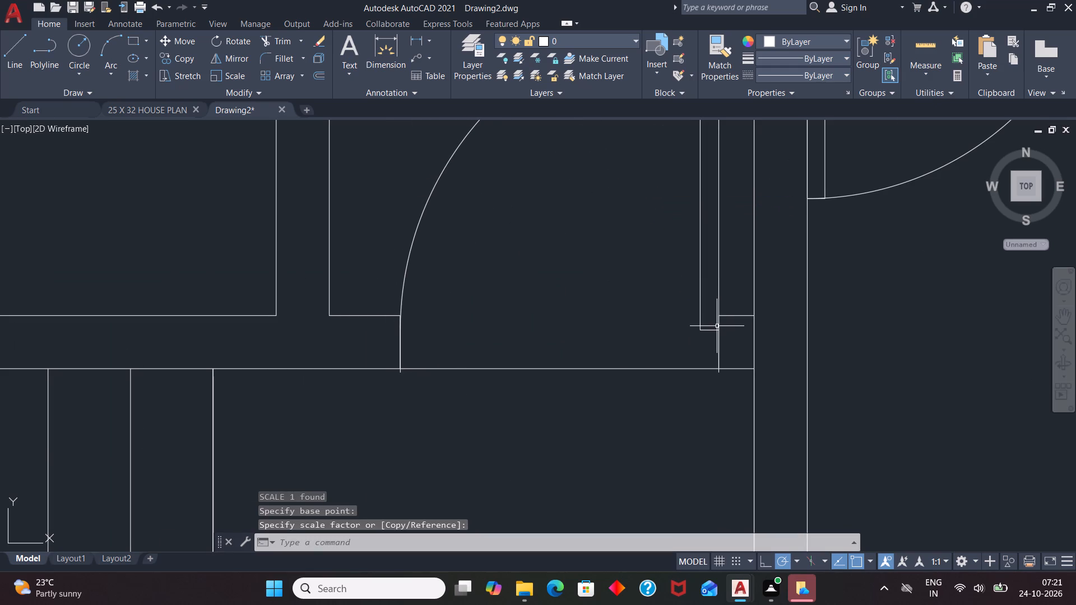
Move the passage door straight up from its lower jamb end onto the lower line of the wall opening.
left_click(715, 332)
key("m")
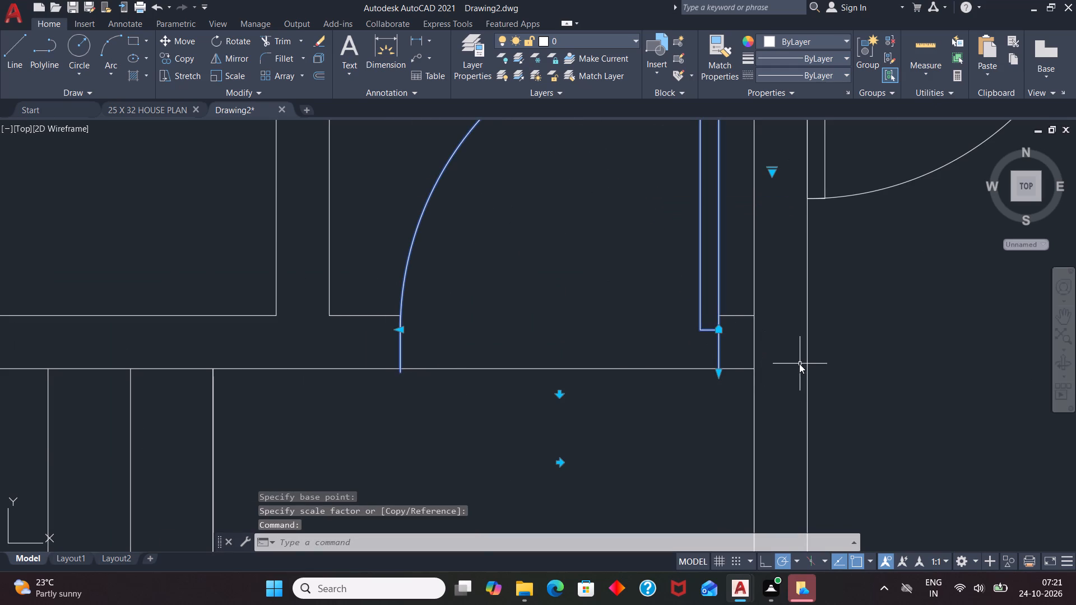
key("Return")
scroll(757, 369, "up", 4)
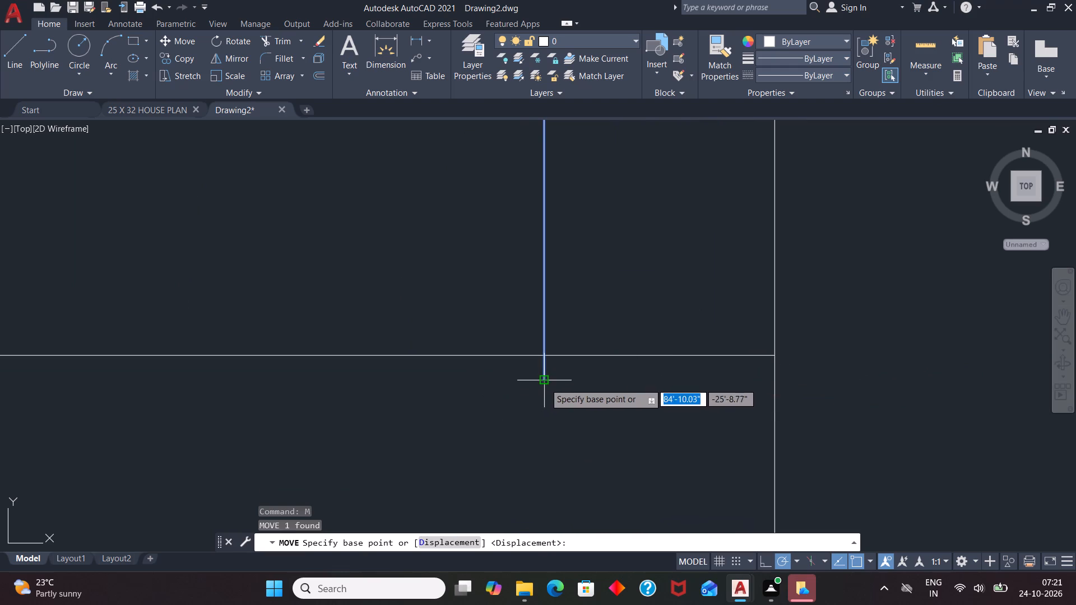
left_click(544, 382)
left_click(545, 357)
scroll(751, 341, "down", 4)
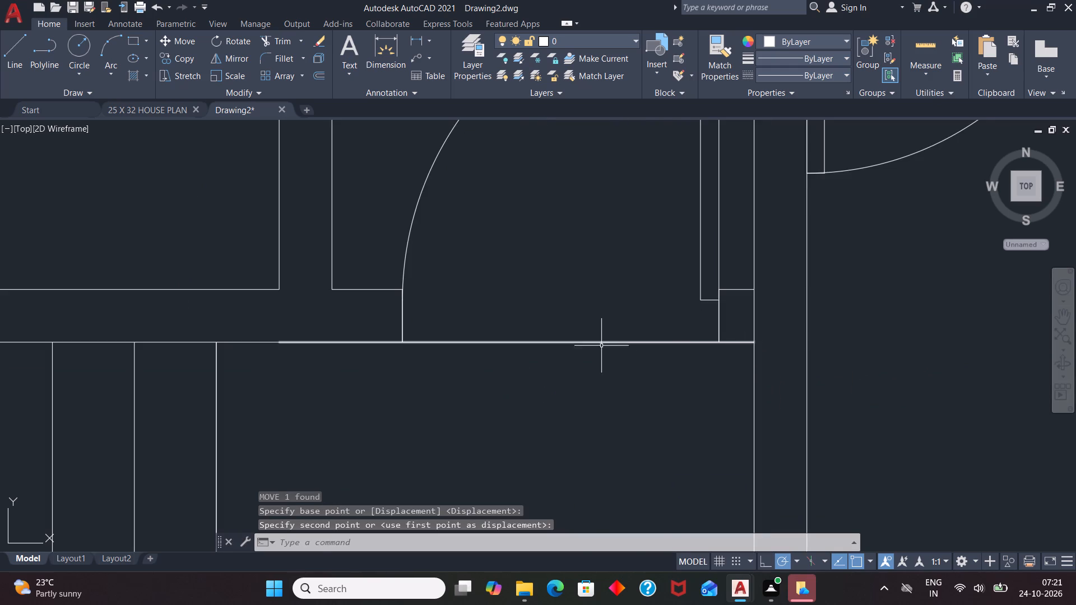
scroll(601, 345, "down", 6)
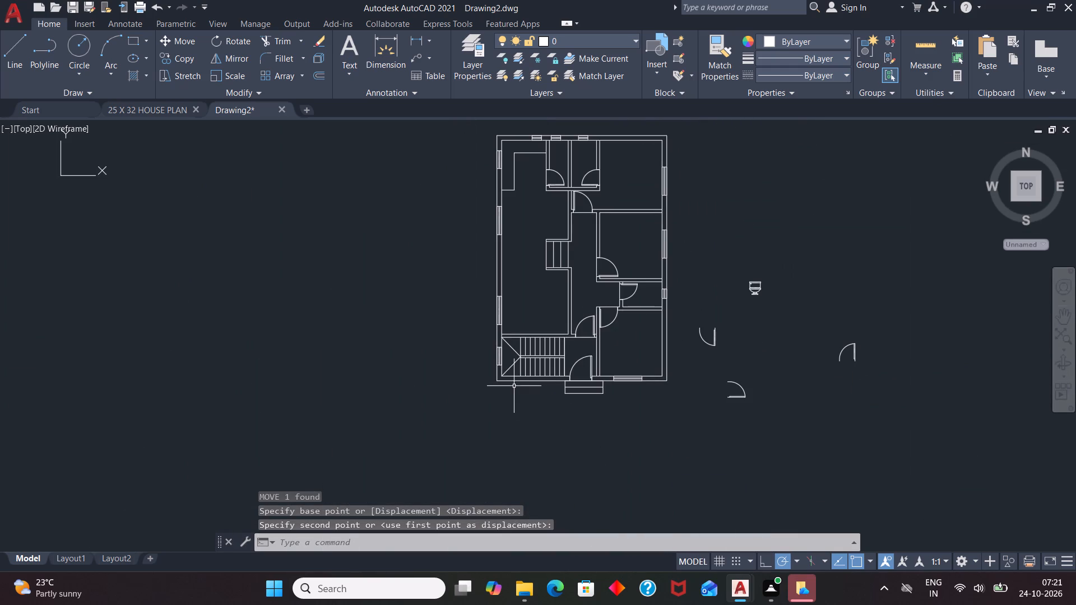
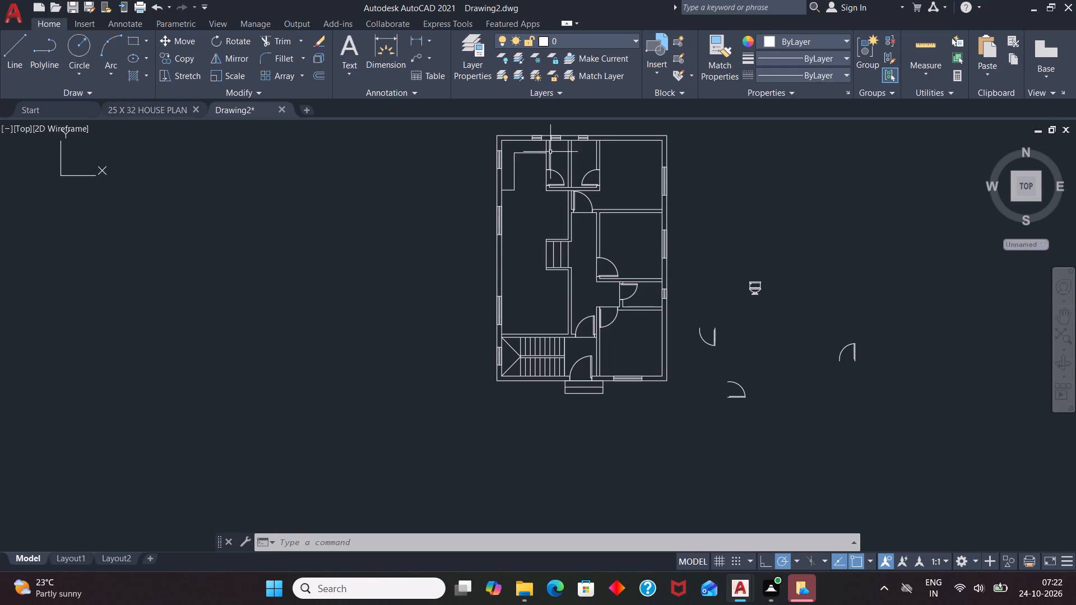
Delete the three loose door blocks lying outside the floor plan.
left_click(736, 398)
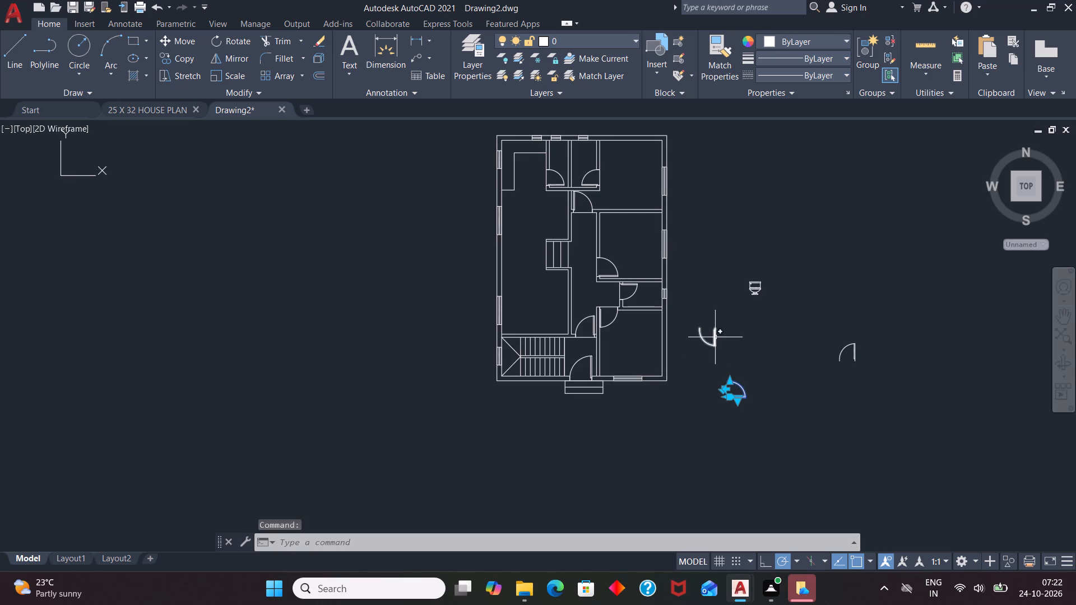
left_click(715, 337)
left_click(856, 343)
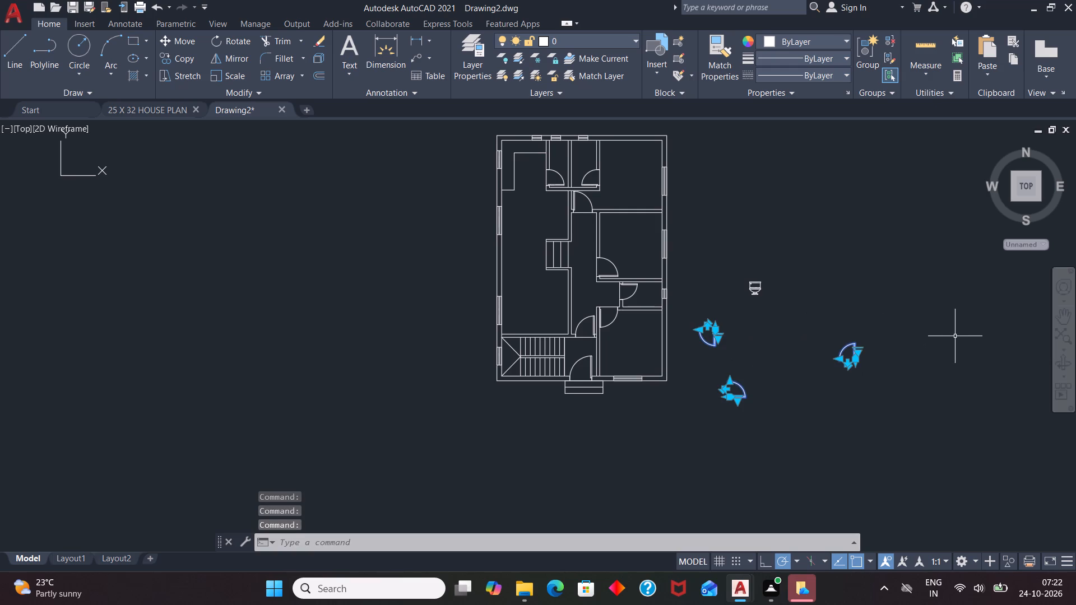
key("Delete")
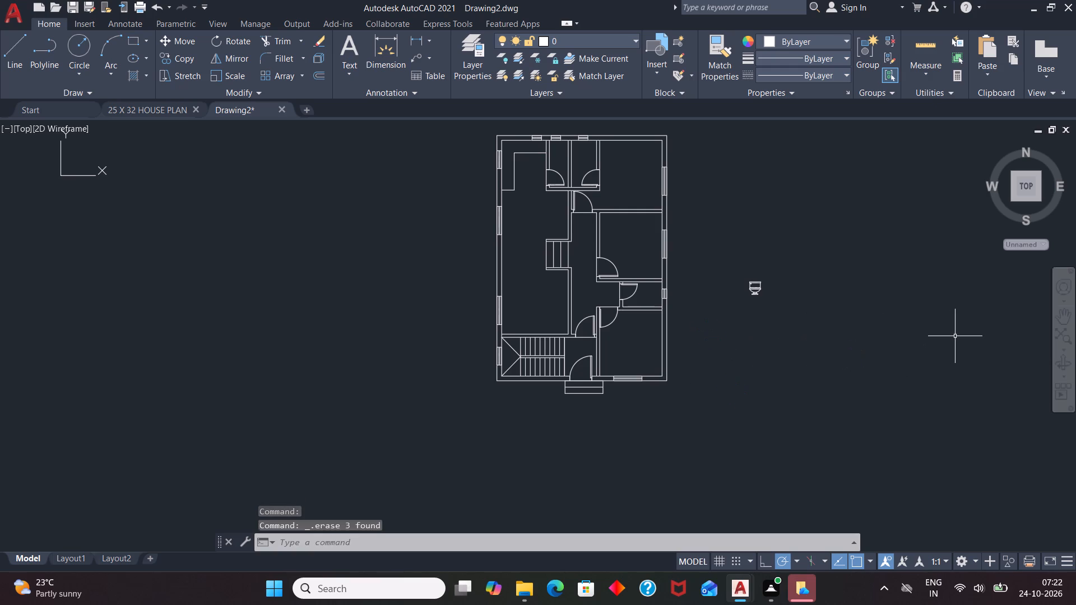
Switch the loose toilet block outside the plan to its Round (Plan) view.
left_click(752, 285)
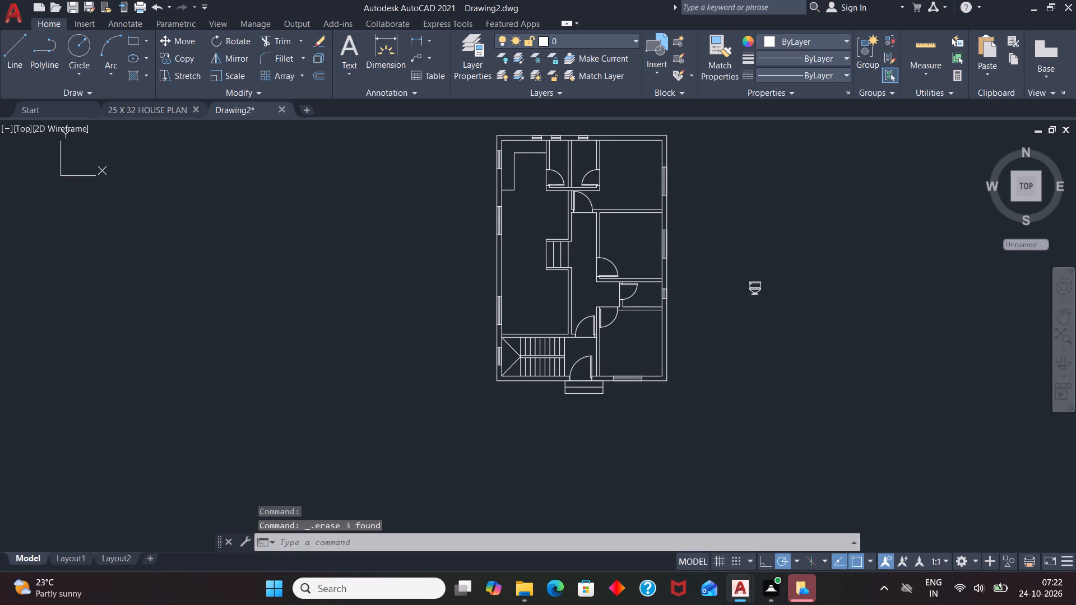
left_click(748, 295)
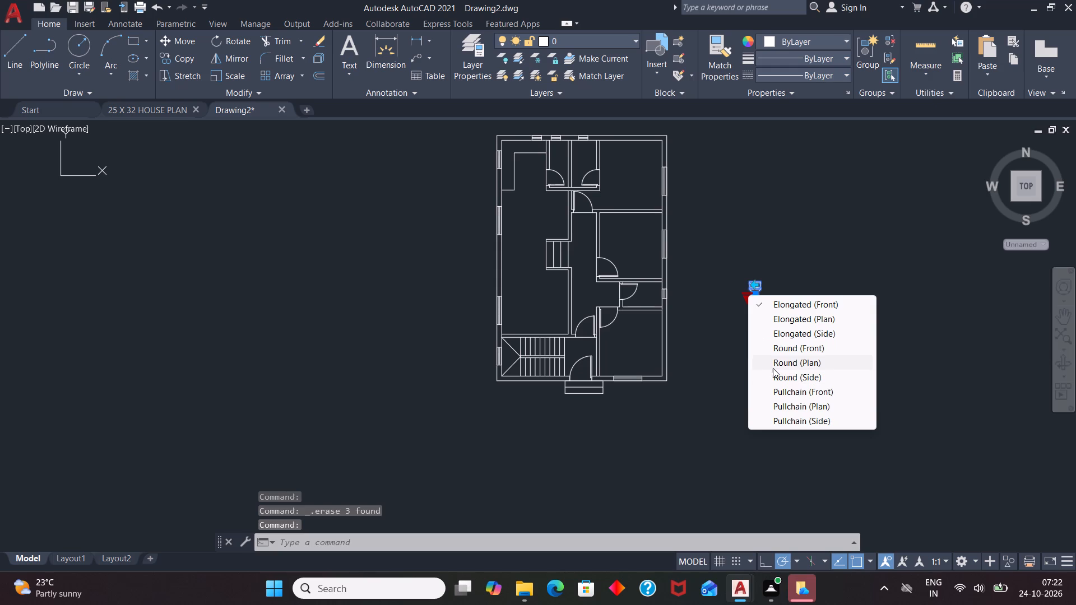
left_click(775, 364)
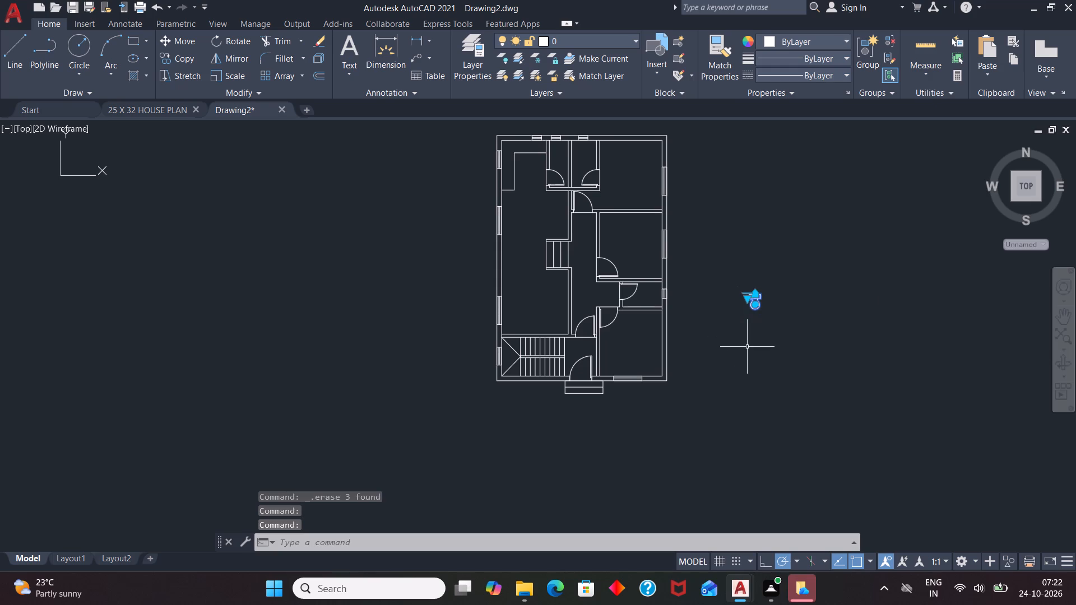
key("Escape")
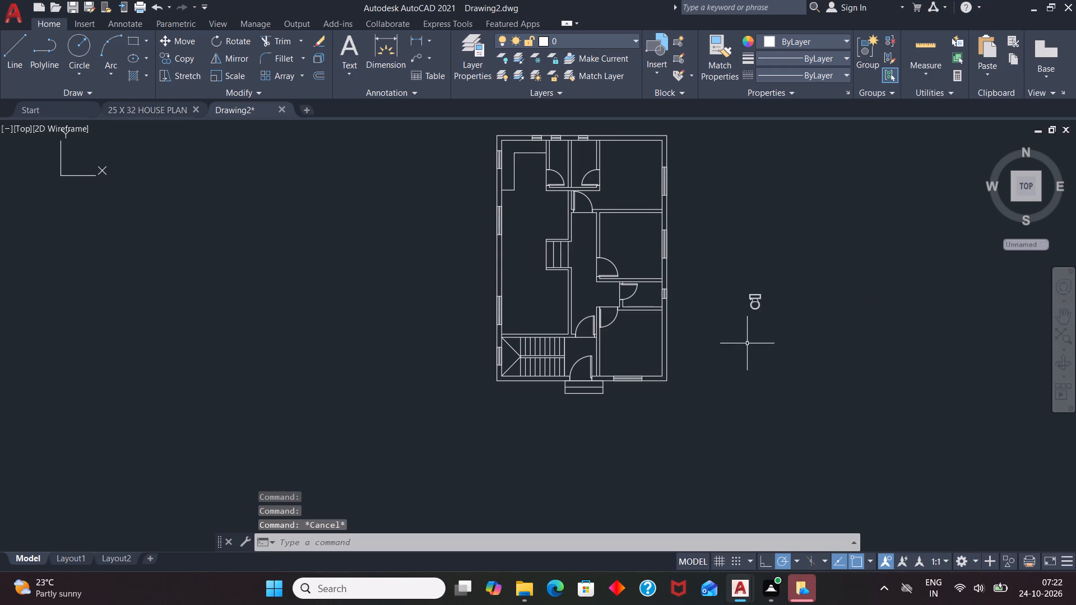
Copy the toilet into the bathroom on the plan's north side, with its tank against the inner face of the exterior wall below the window.
left_click(760, 295)
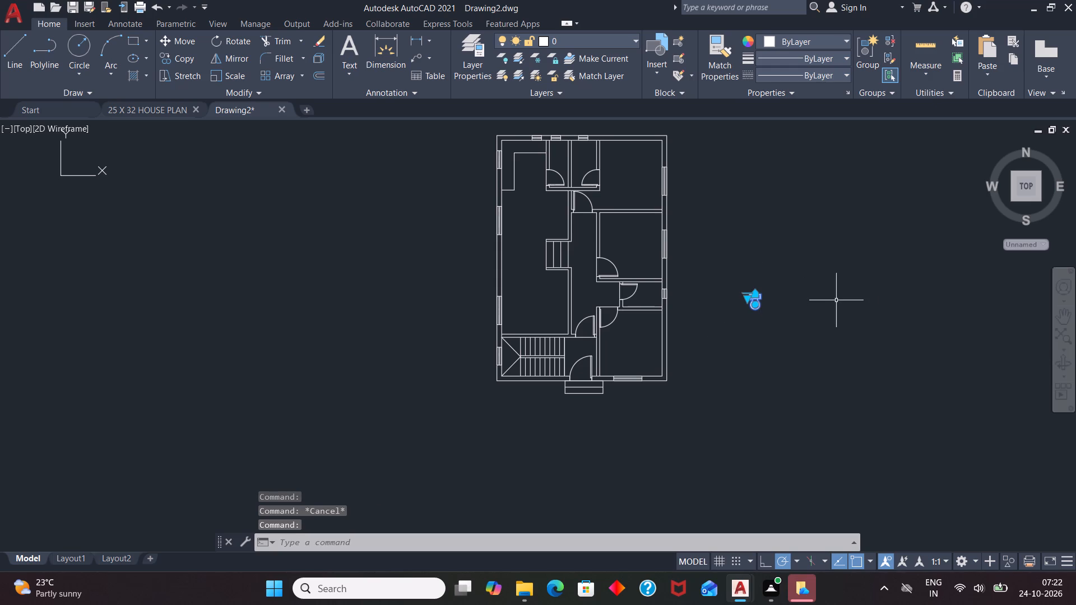
type("CO")
key("Return")
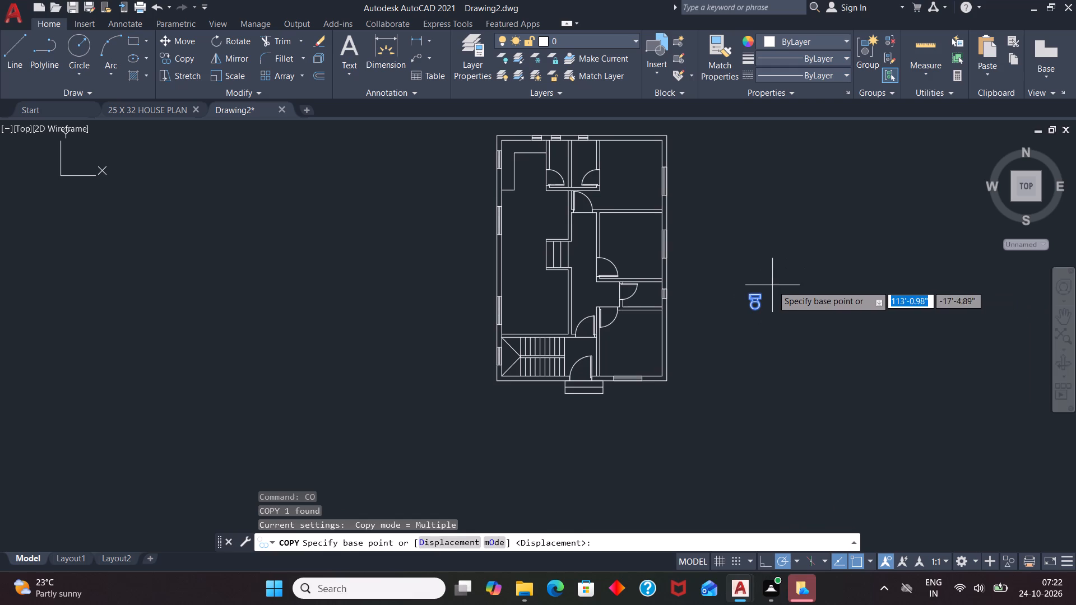
left_click(763, 293)
scroll(592, 132, "up", 5)
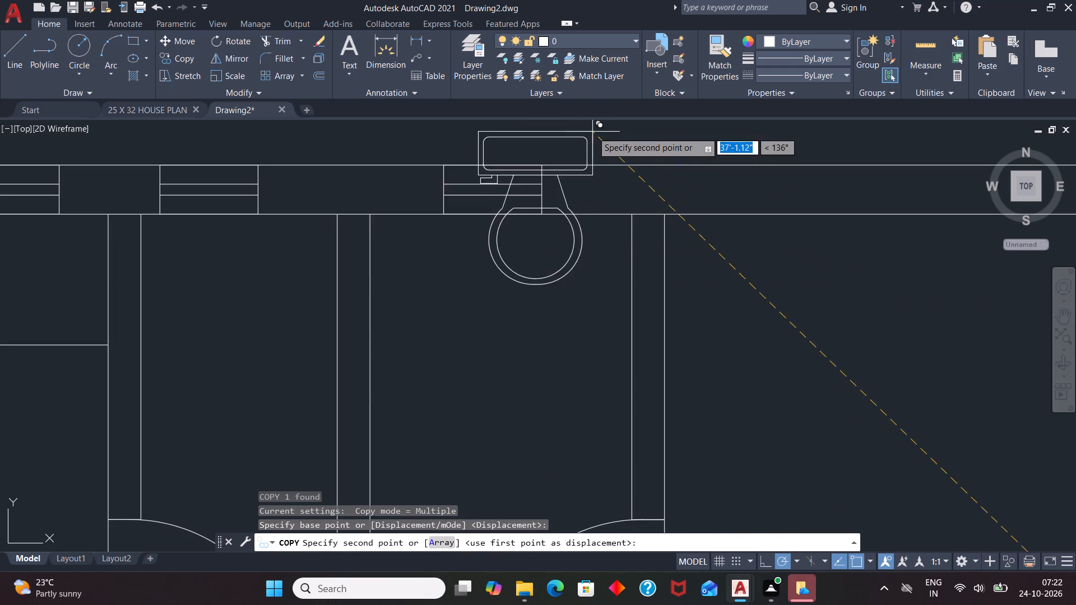
left_click(550, 215)
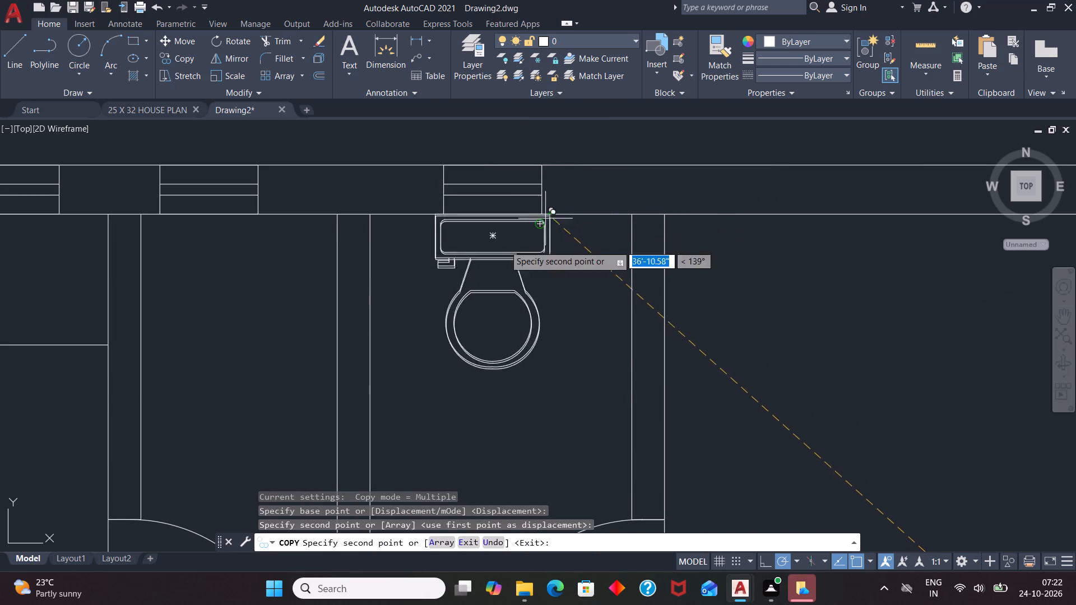
scroll(480, 260, "down", 4)
key("Escape")
Rotate the original toilet outside the plan by 270 degrees so its tank faces east.
scroll(702, 216, "down", 4)
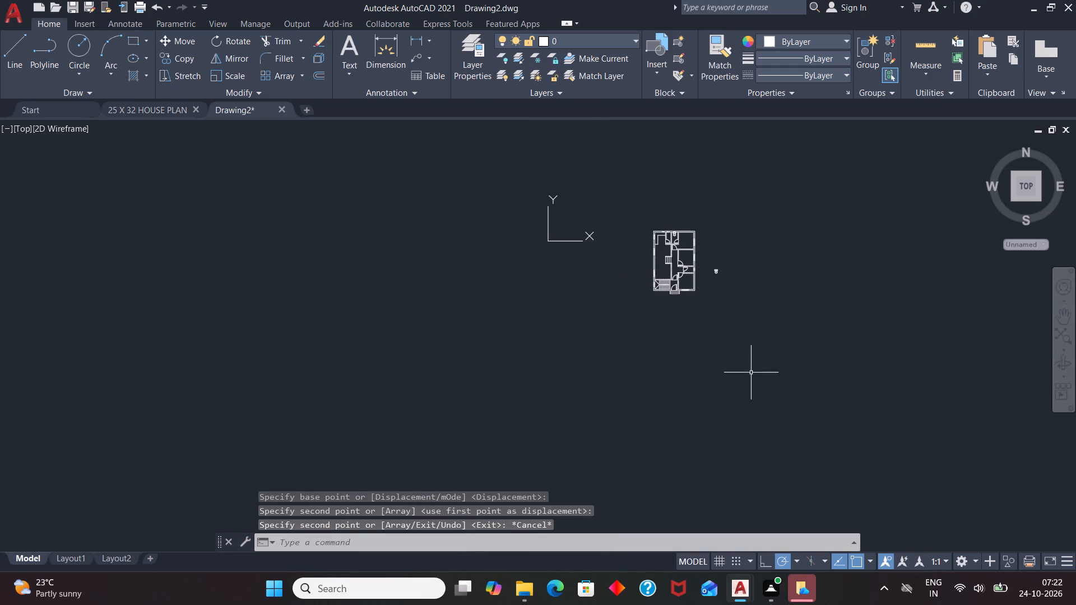
scroll(718, 241, "up", 5)
scroll(701, 287, "down", 1)
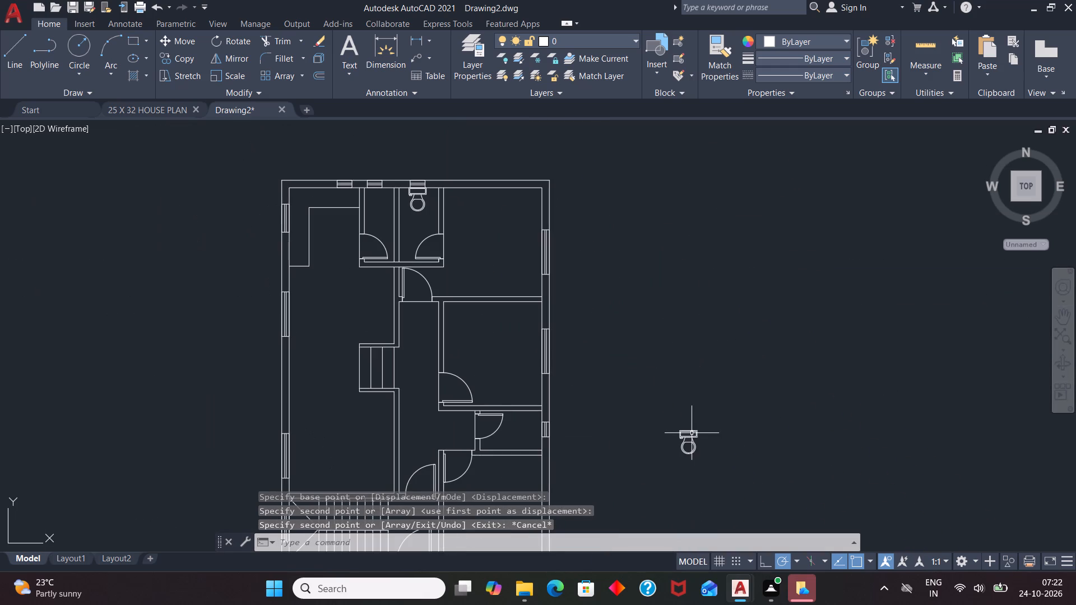
left_click(692, 433)
type("RO")
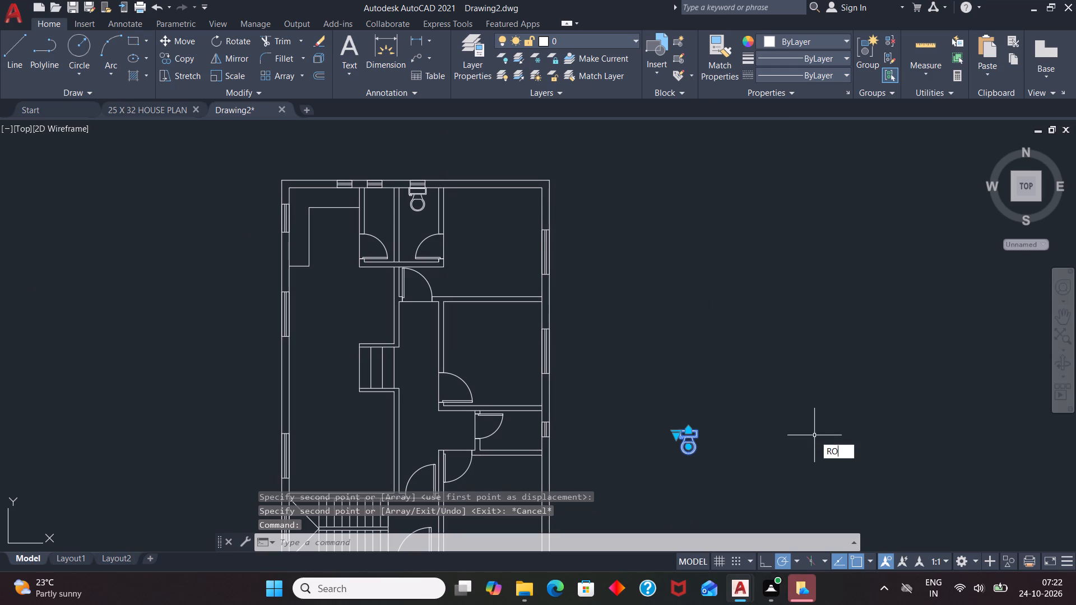
key("Return")
left_click(701, 437)
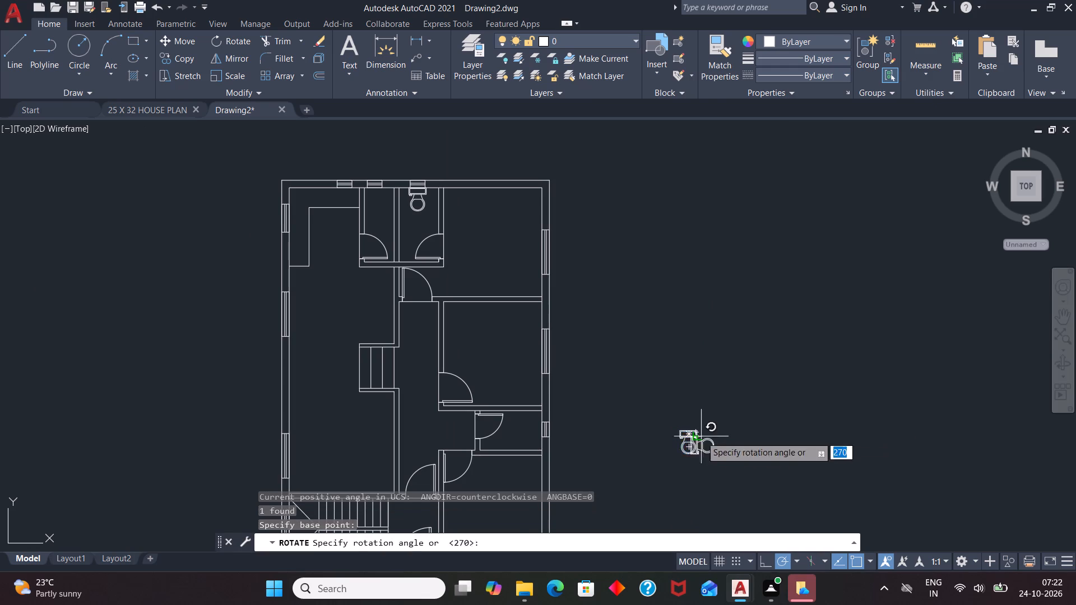
left_click(697, 480)
Move the rotated toilet into the small bathroom on the east side, with its tank against the exterior wall at the window.
left_click(695, 430)
scroll(738, 354, "down", 1)
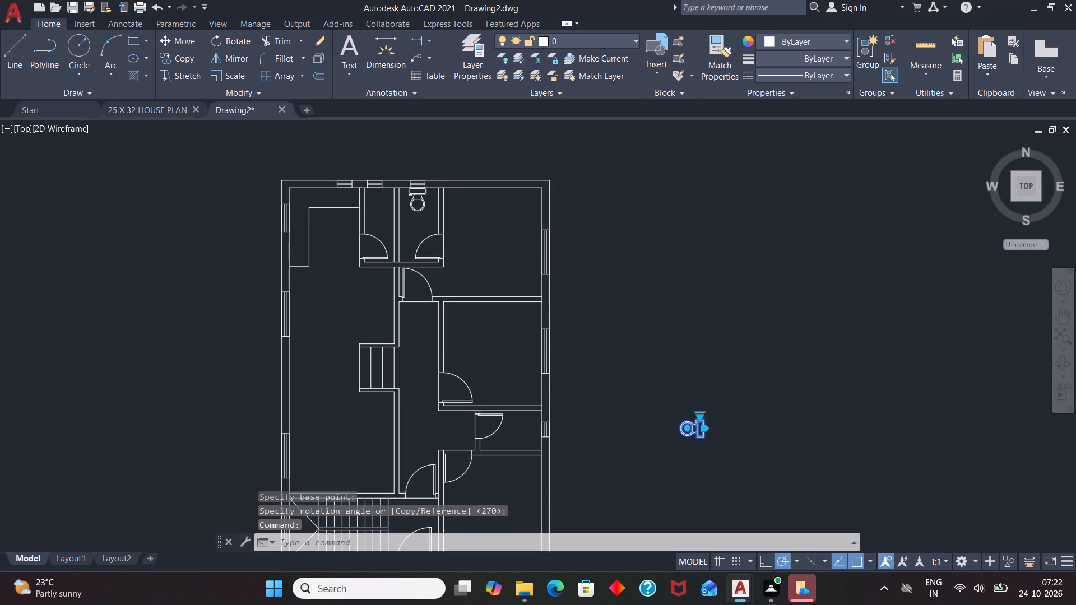
key("m")
key("Return")
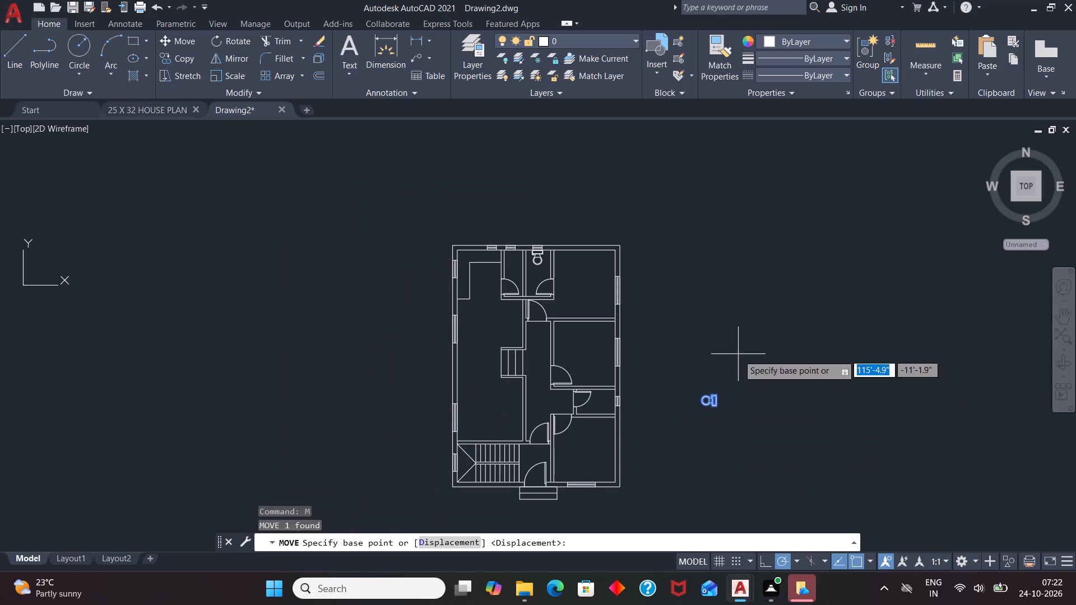
left_click(707, 395)
scroll(587, 399, "up", 5)
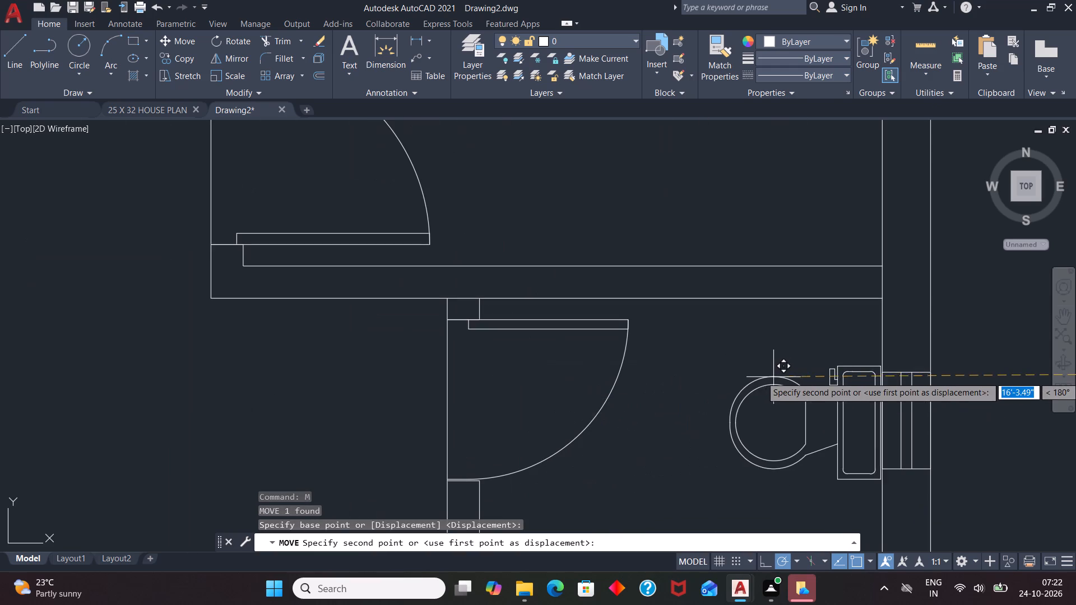
scroll(768, 382, "up", 2)
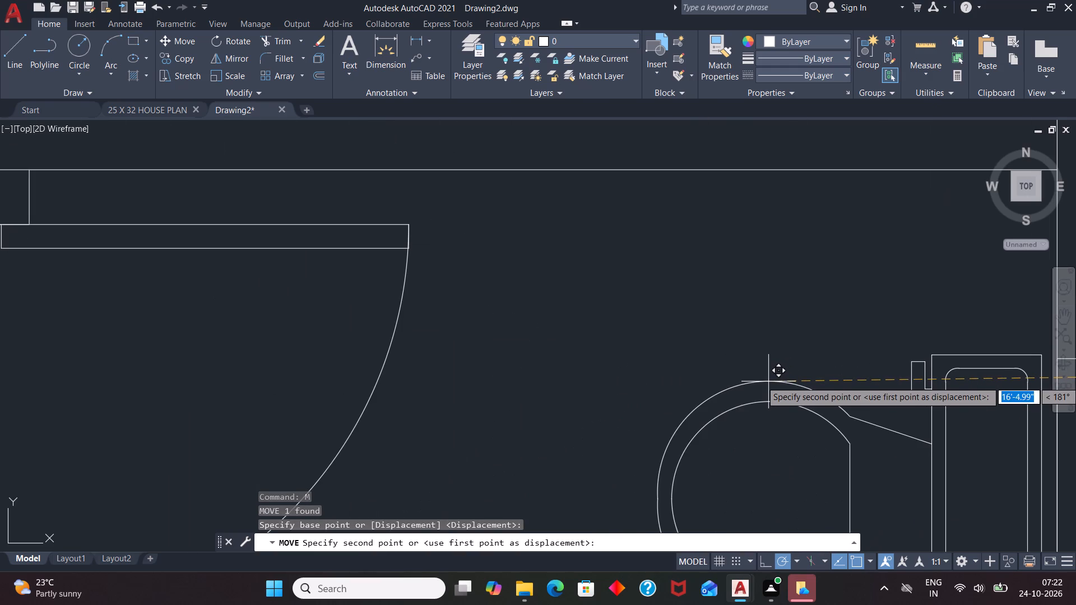
scroll(745, 373, "down", 1)
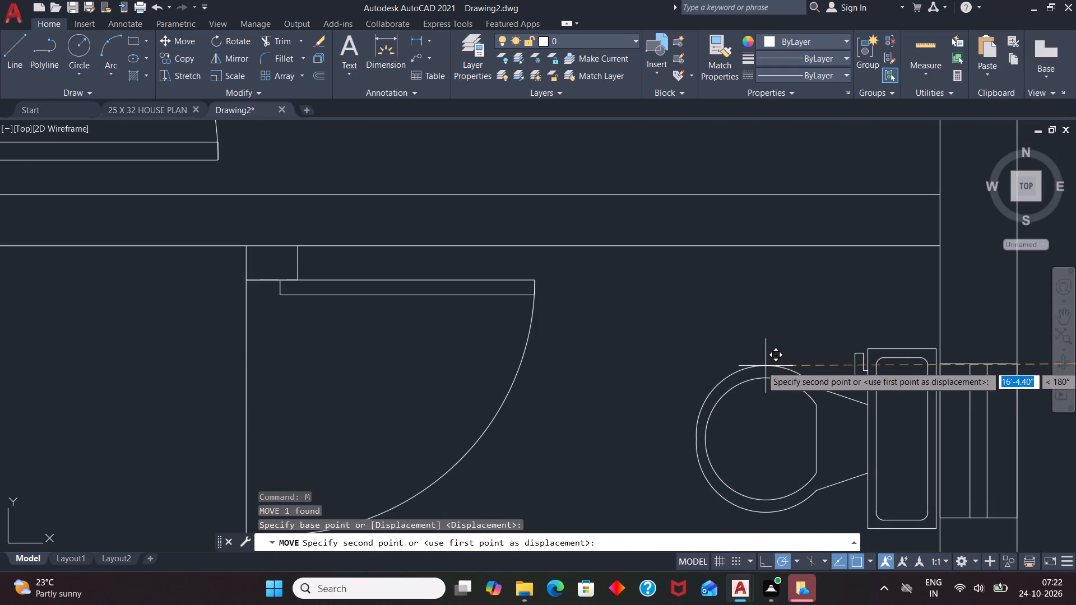
left_click(768, 364)
scroll(497, 331, "down", 4)
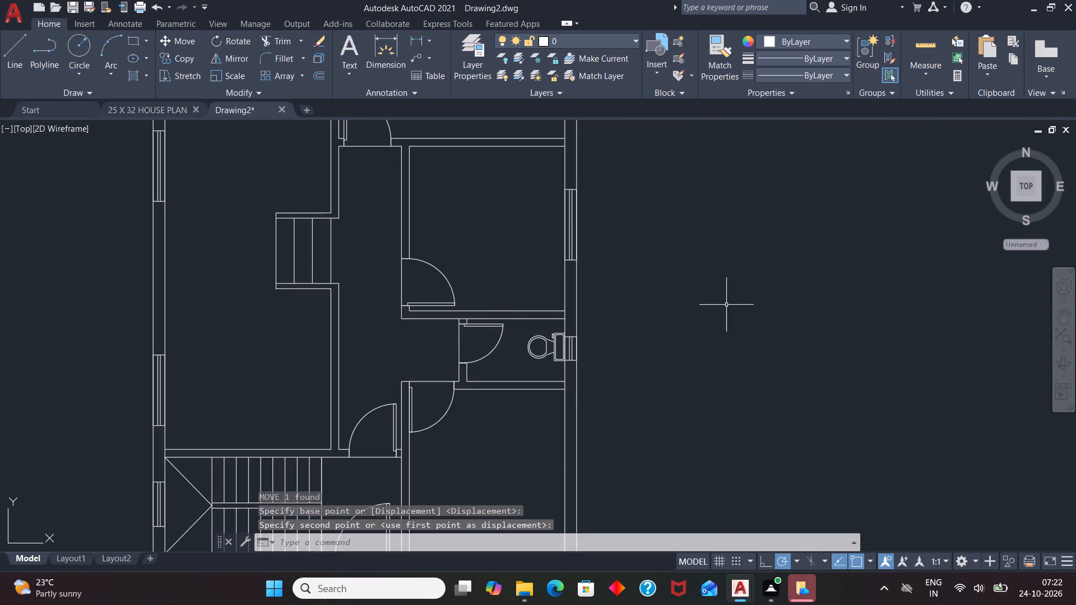
scroll(731, 303, "down", 3)
scroll(601, 230, "up", 1)
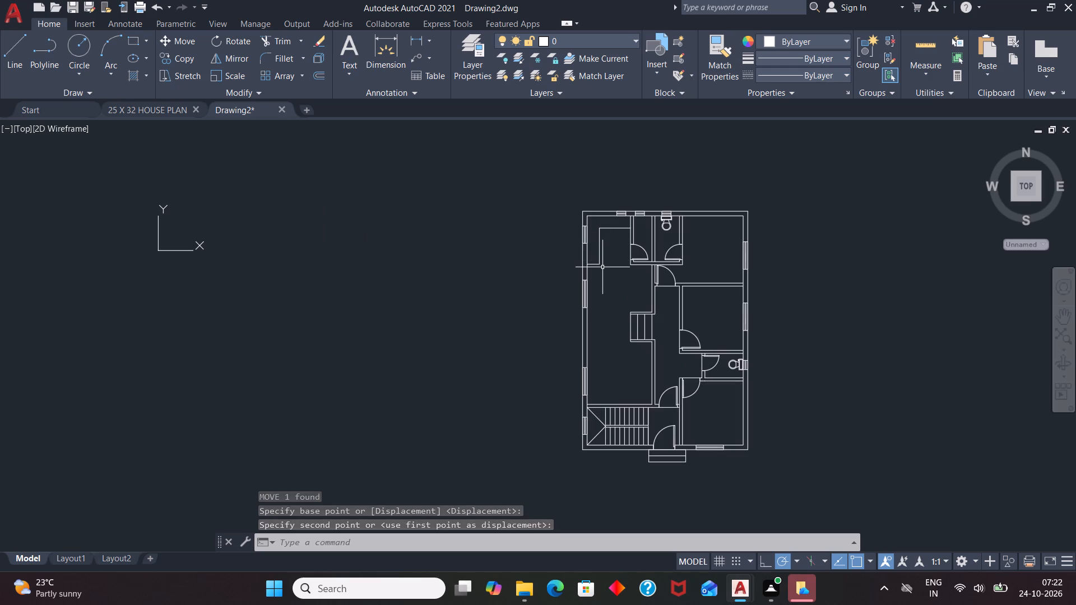
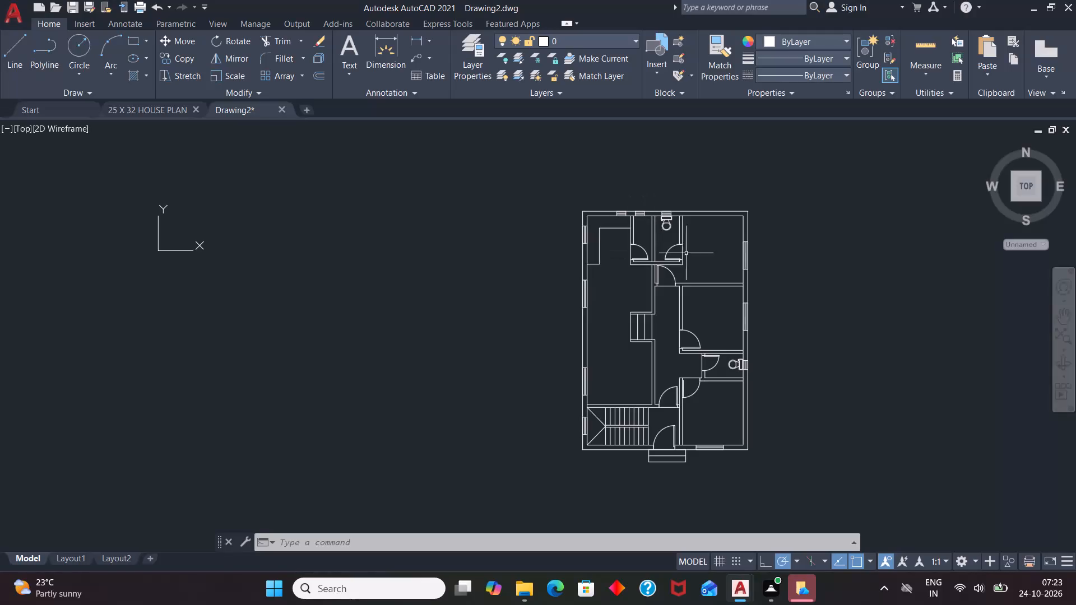
Insert the "Sink-single - 30 in top" block from Kitchens.dwg into the empty space west of the floor plan.
scroll(597, 239, "up", 3)
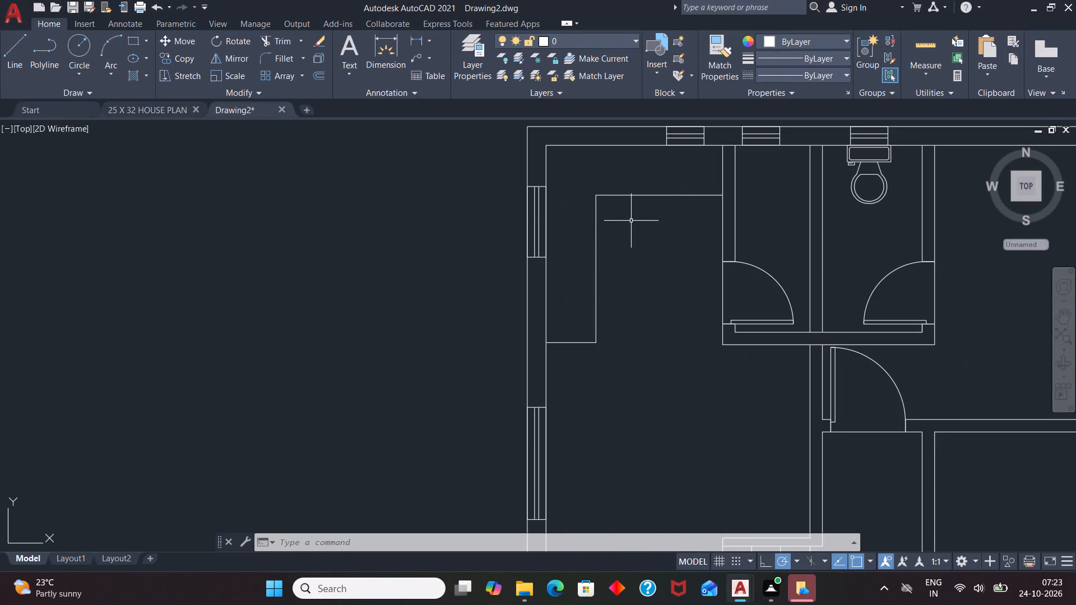
scroll(563, 217, "down", 1)
scroll(627, 165, "down", 1)
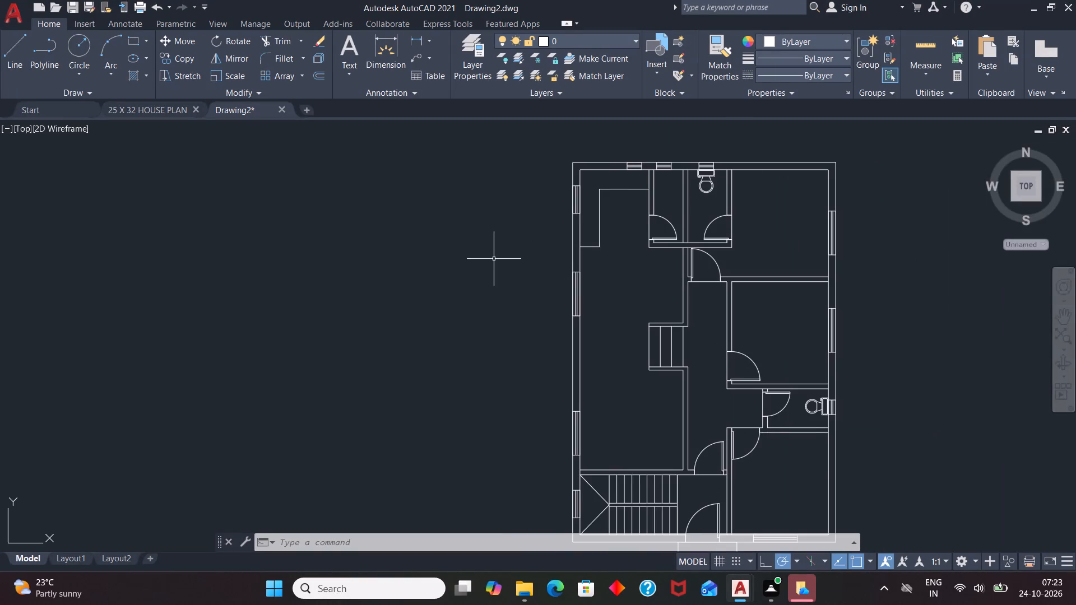
key("ctrl+2")
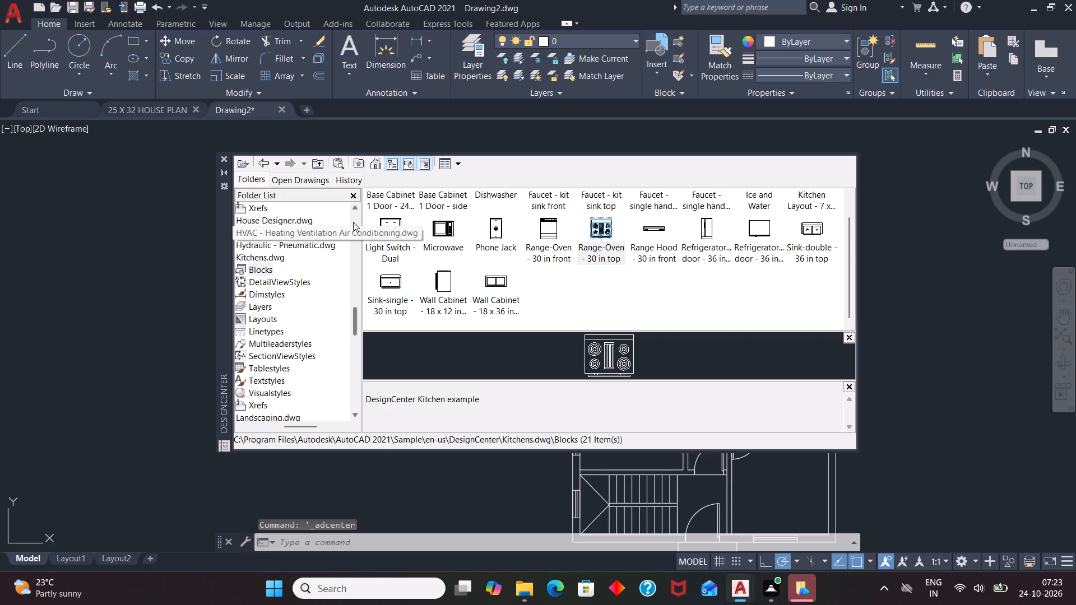
left_click_drag(385, 280, 262, 320)
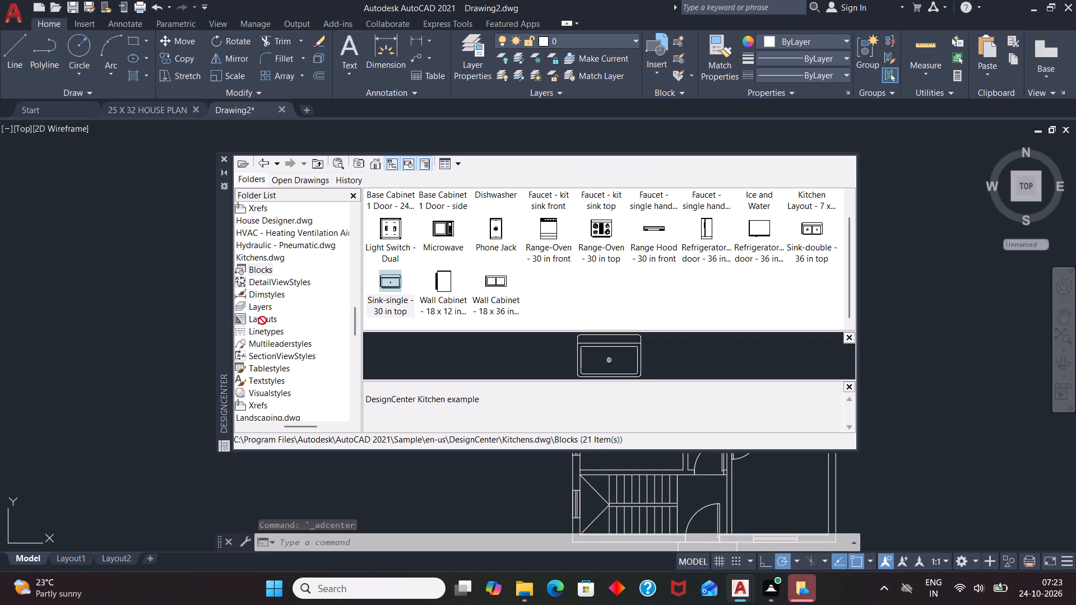
left_click_drag(262, 320, 86, 322)
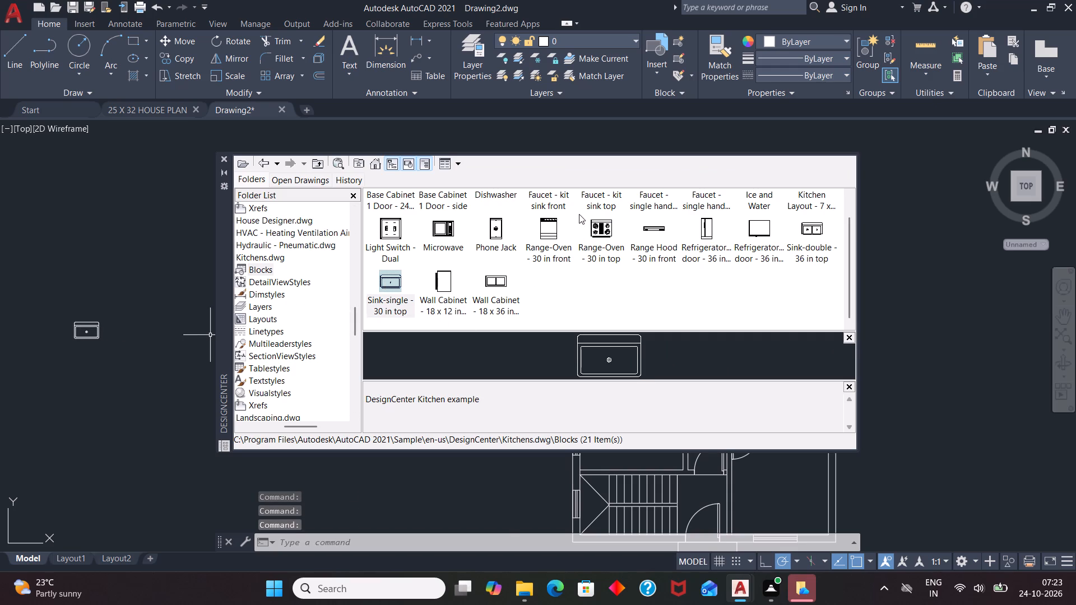
Insert the "Faucet - kit sink top" block onto the back edge of the loose sink.
scroll(643, 238, "up", 3)
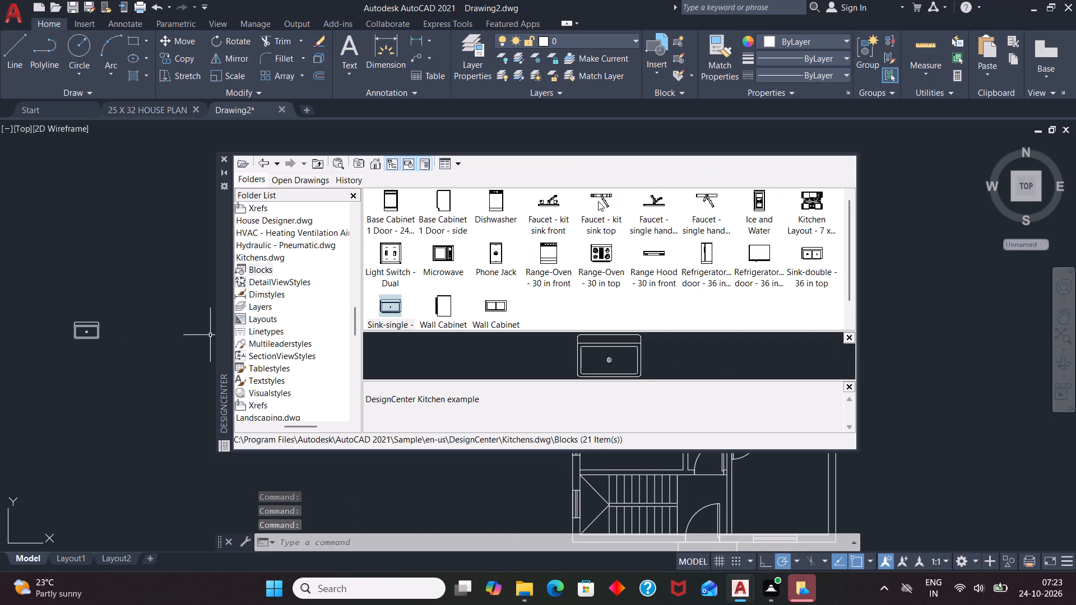
left_click_drag(597, 198, 88, 323)
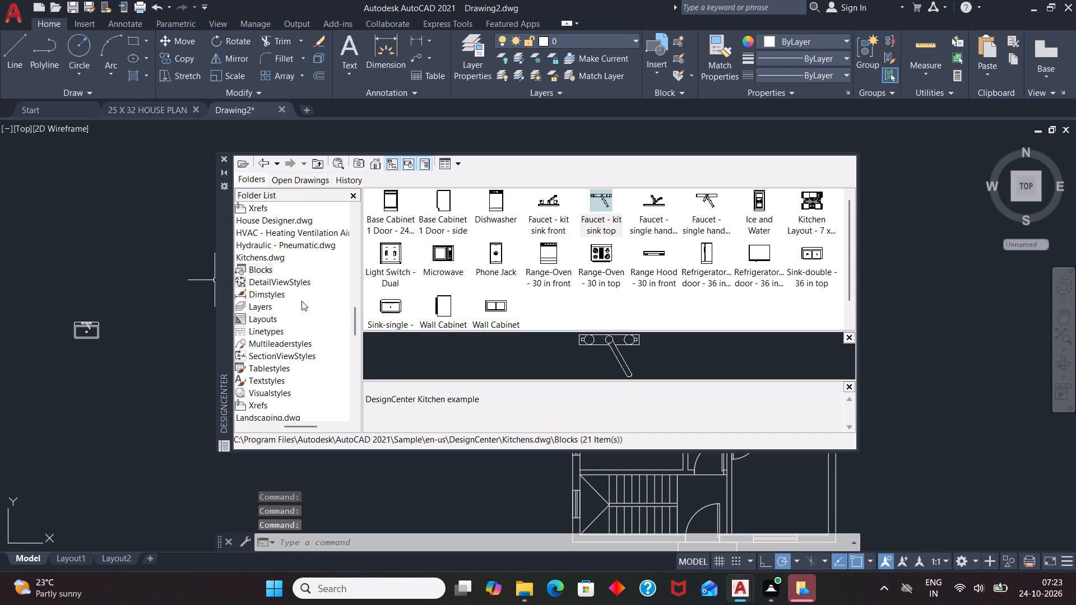
Insert the "Bed - Queen" block from Home - Space Planner.dwg into the empty space north of the loose sink.
scroll(269, 217, "up", 1)
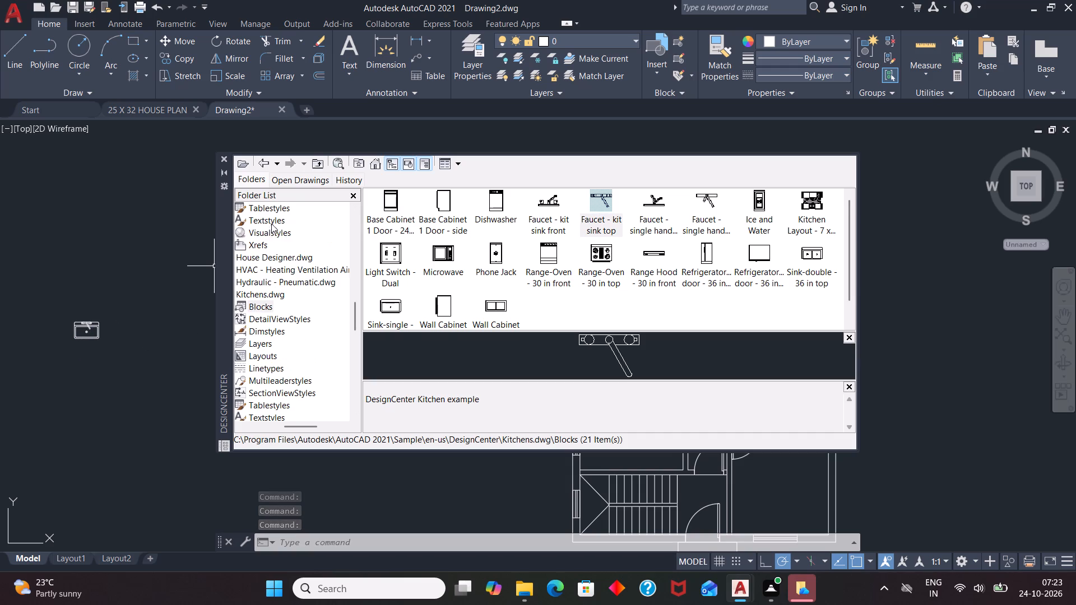
scroll(272, 260, "up", 1)
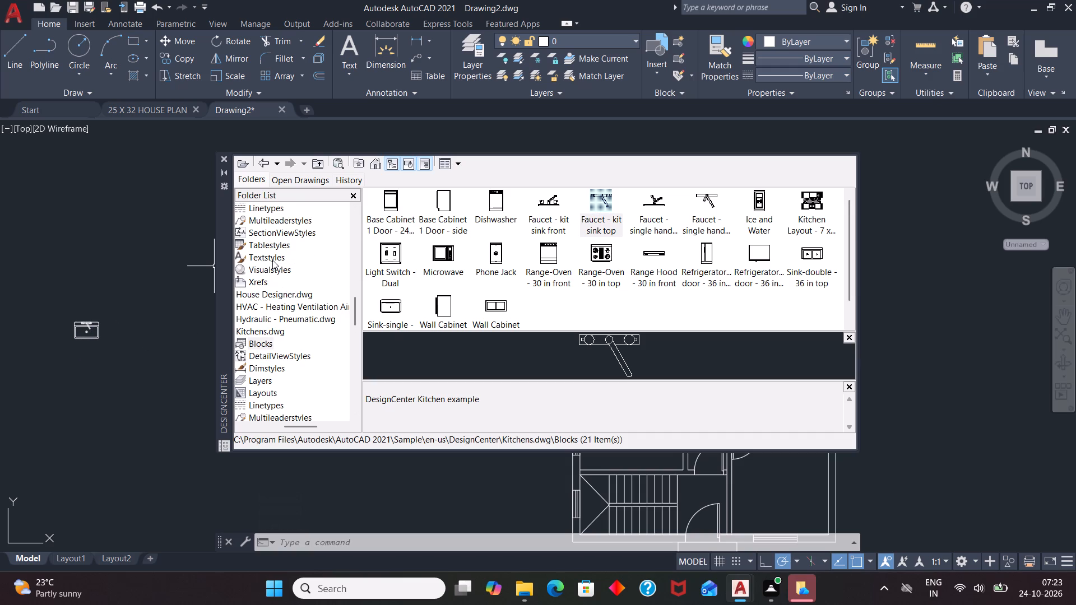
scroll(273, 259, "up", 4)
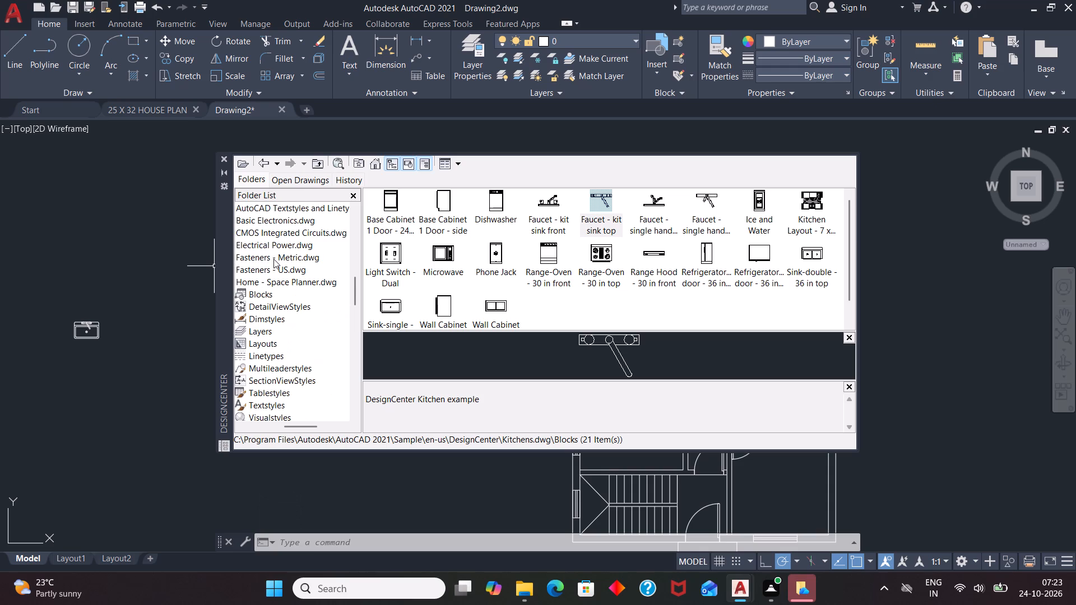
left_click(285, 281)
double_click(395, 198)
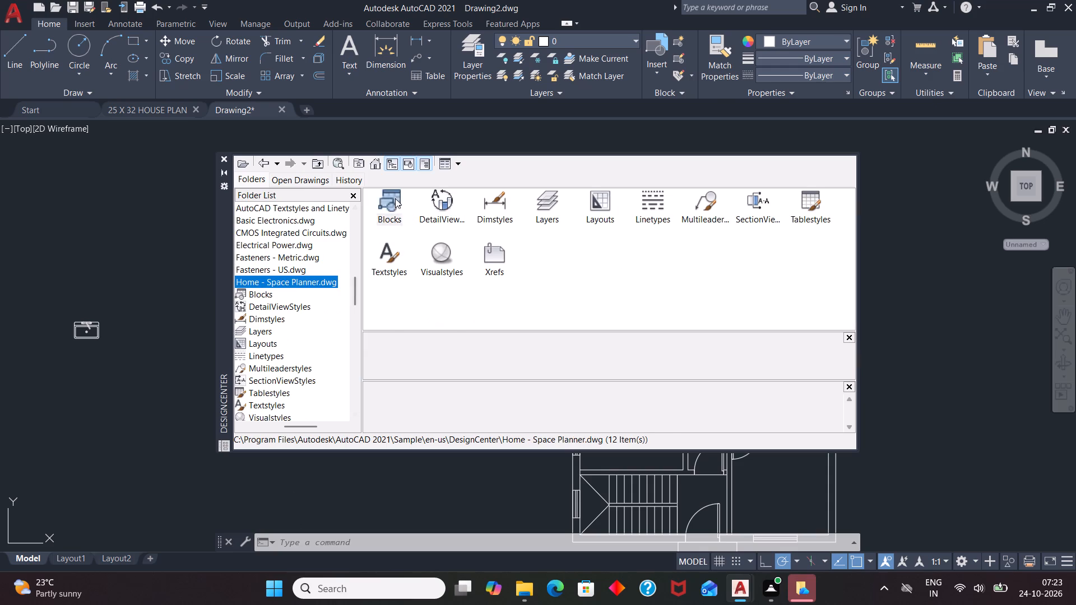
left_click_drag(394, 199, 94, 236)
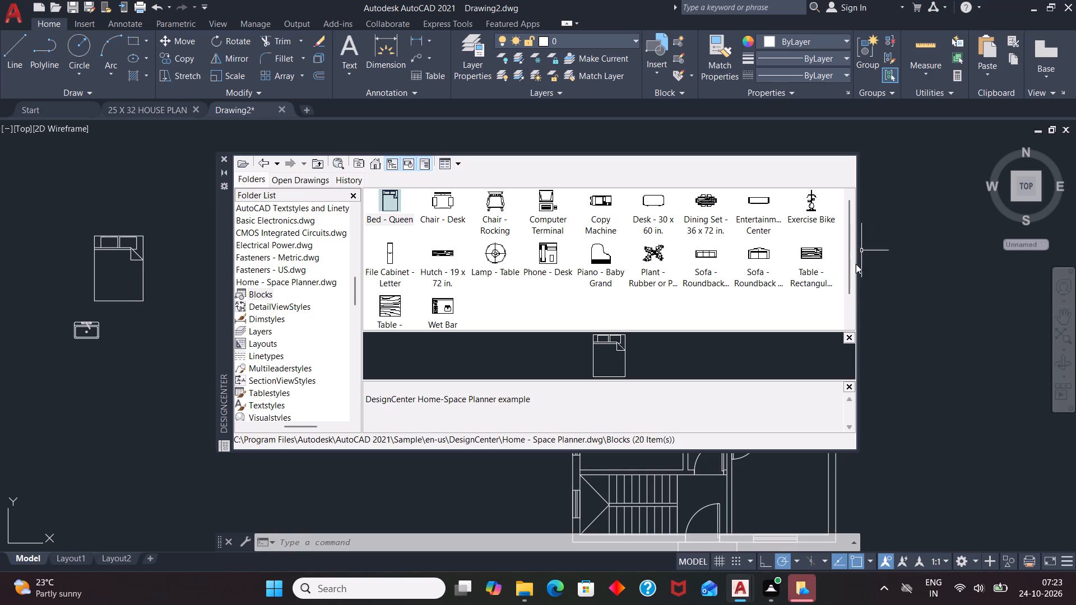
left_click(221, 159)
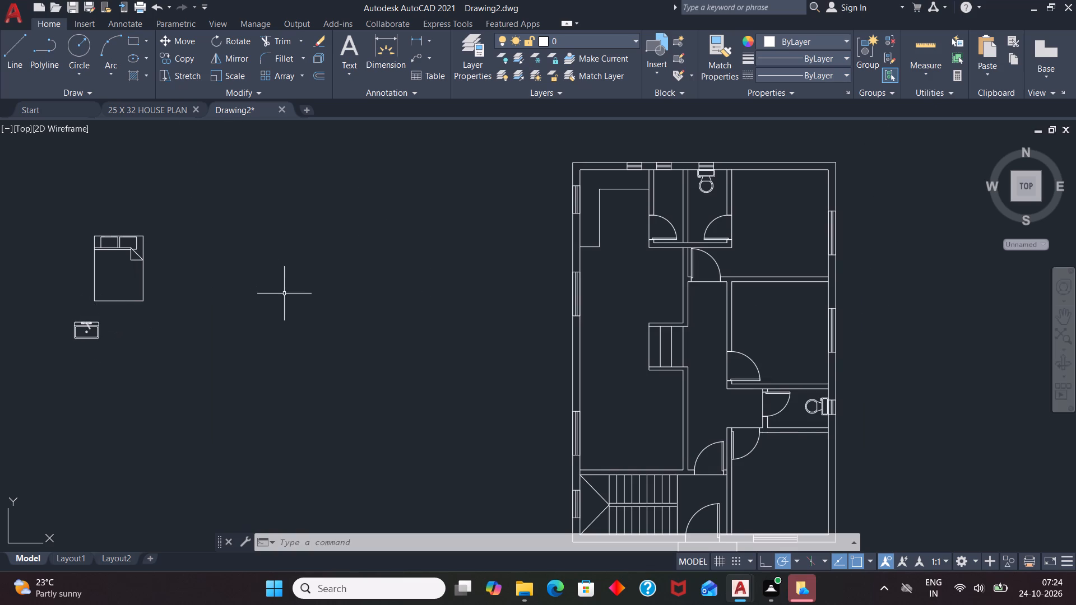
Insert the "Range-Oven - 30 in top" block from Kitchens.dwg into the empty space south of the loose sink.
key("ctrl+2")
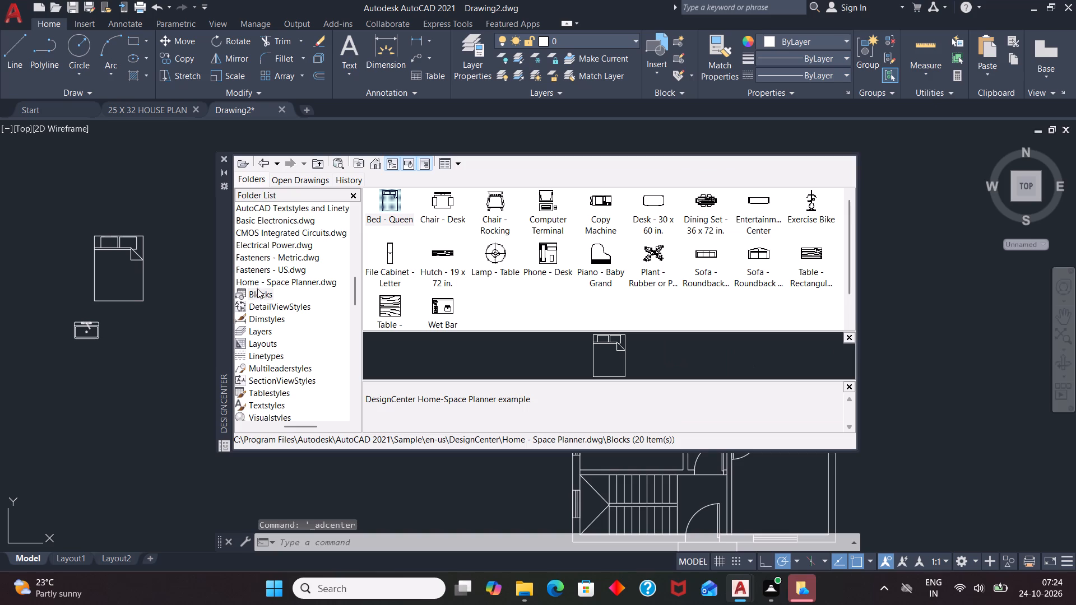
scroll(318, 296, "down", 1)
scroll(289, 350, "down", 1)
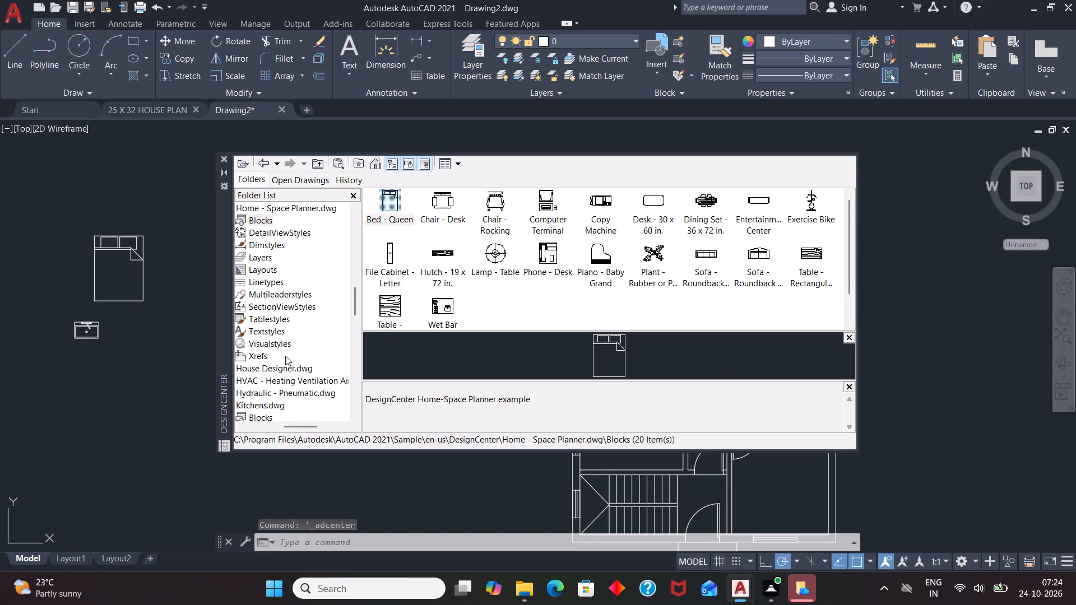
left_click(269, 403)
double_click(396, 204)
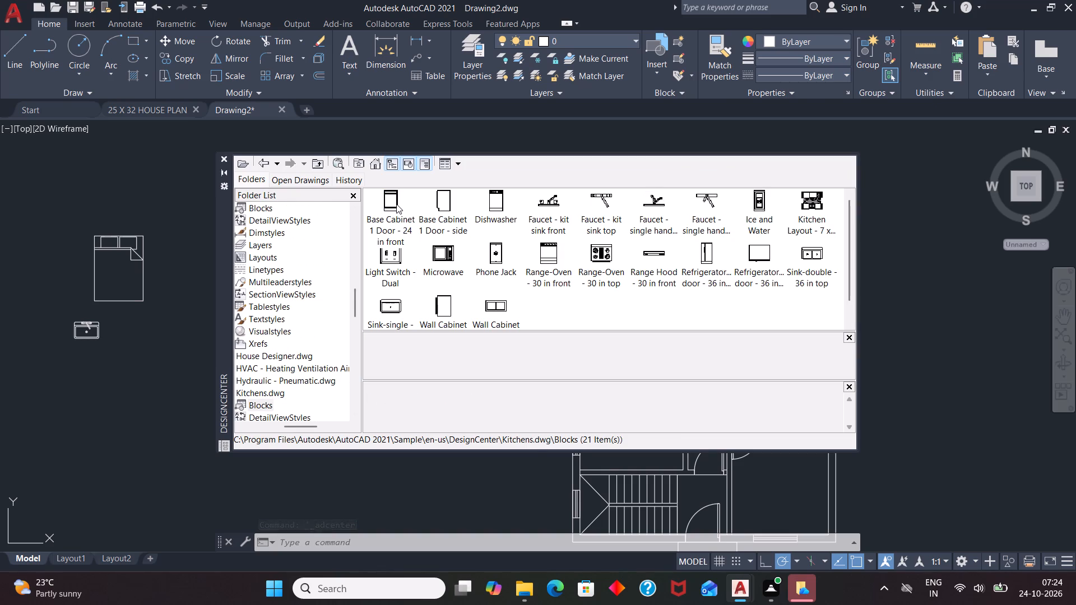
left_click_drag(611, 260, 537, 291)
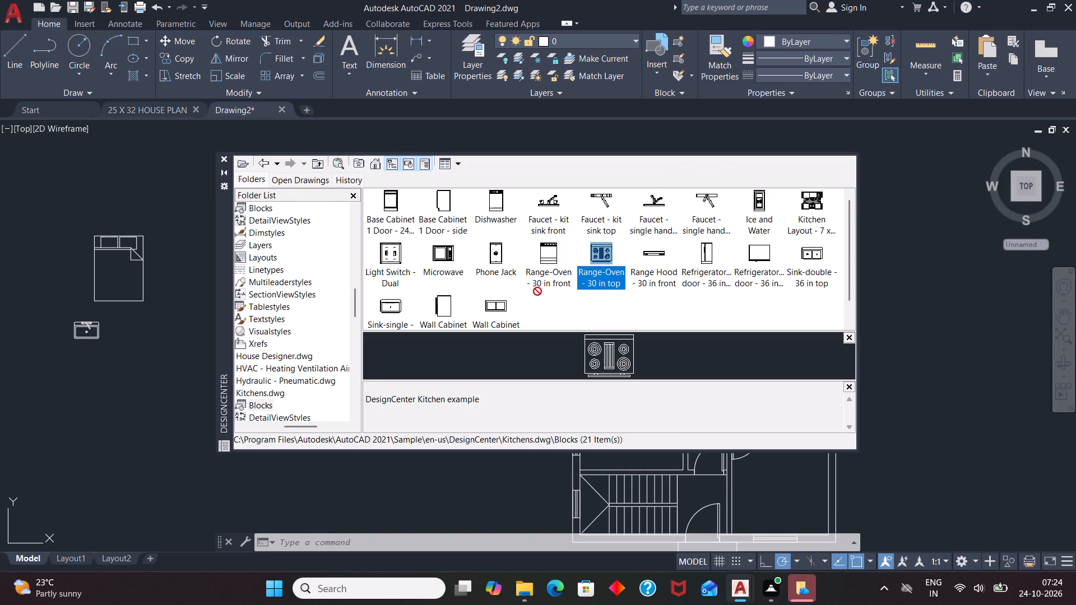
left_click_drag(537, 291, 86, 422)
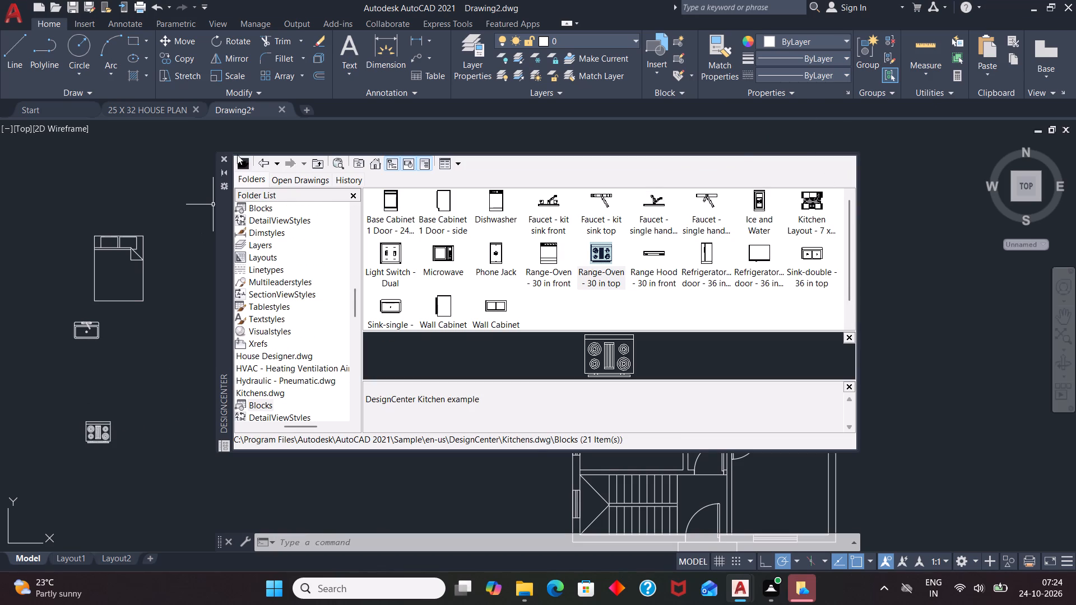
left_click(224, 155)
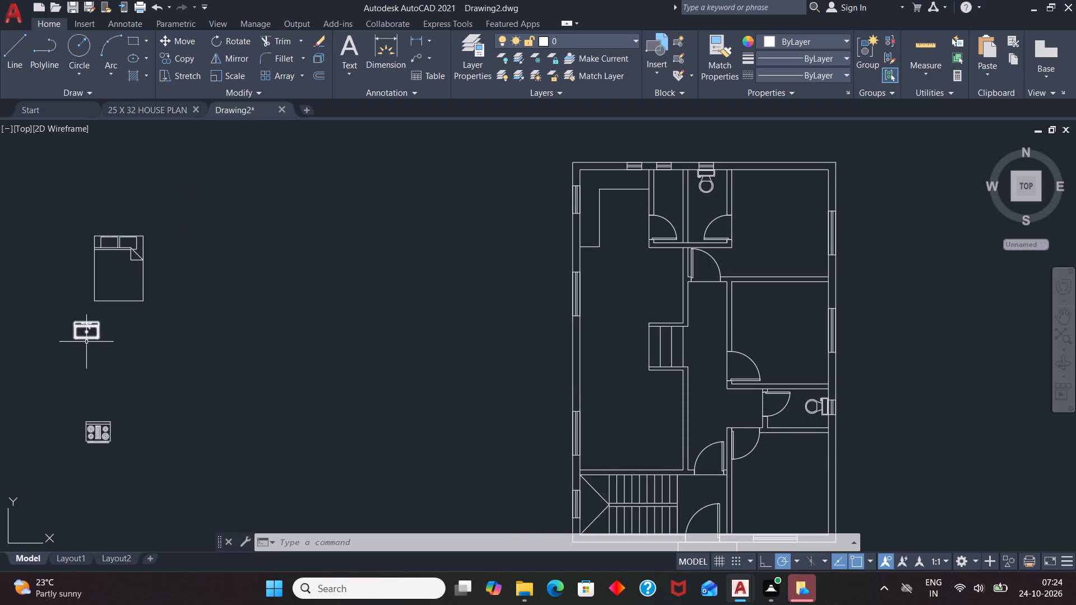
Group the faucet and the sink outside the plan into one object.
scroll(58, 348, "up", 2)
left_click(123, 288)
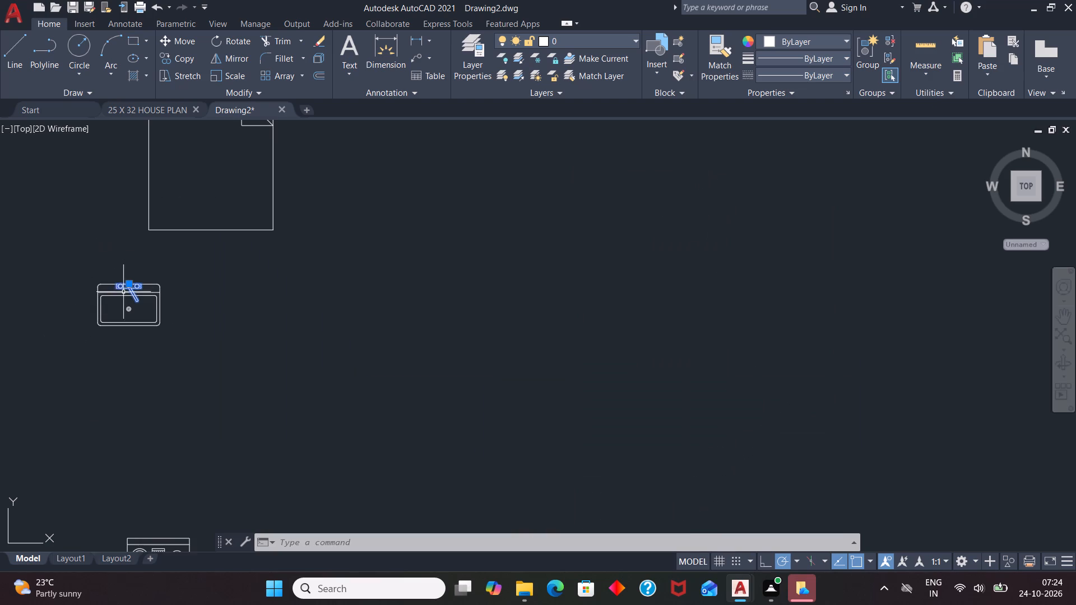
left_click(121, 297)
key("g")
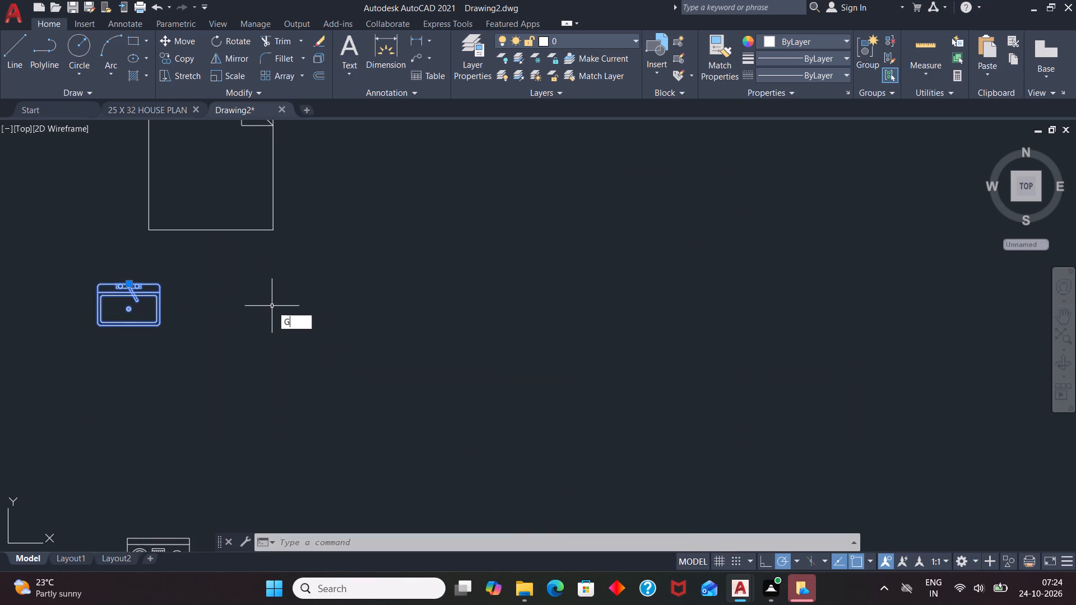
key("Return")
Rotate the grouped sink and faucet a quarter turn counterclockwise so the faucet sits on the west side.
left_click(145, 296)
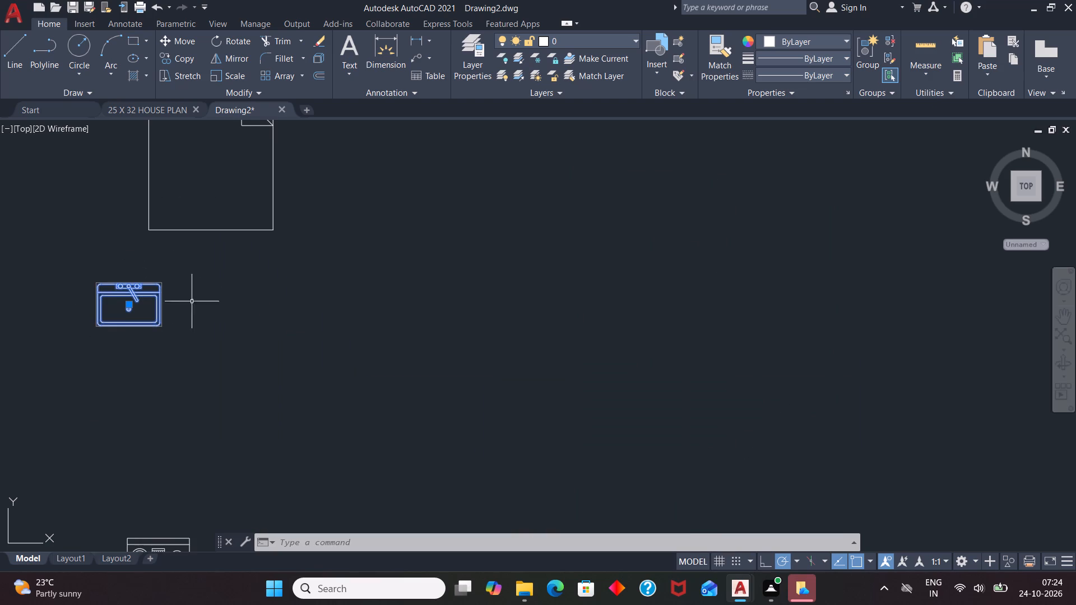
type("RO")
key("Return")
left_click(158, 291)
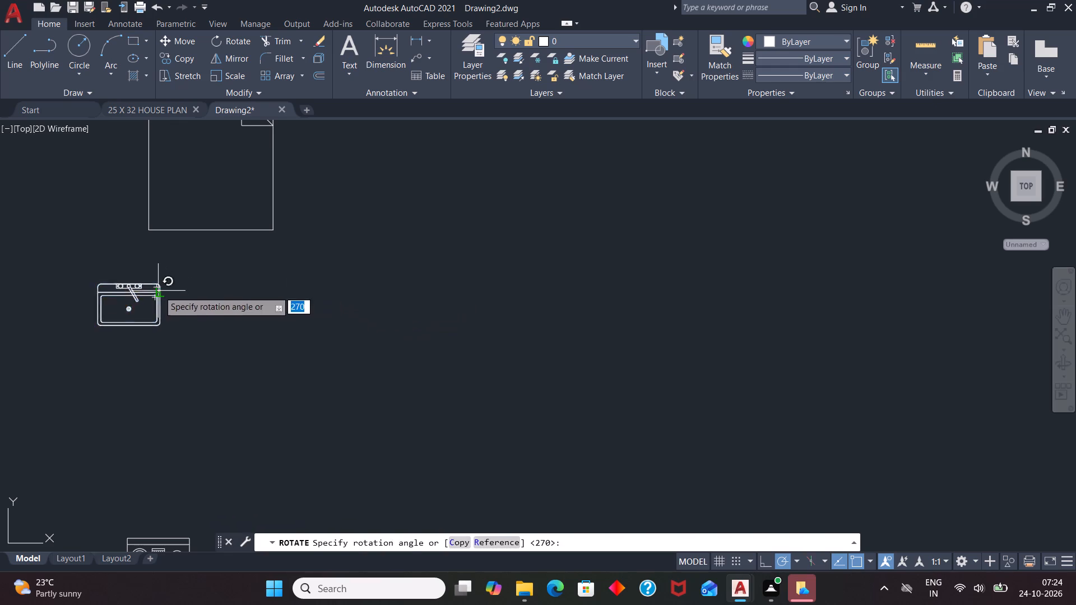
left_click(162, 252)
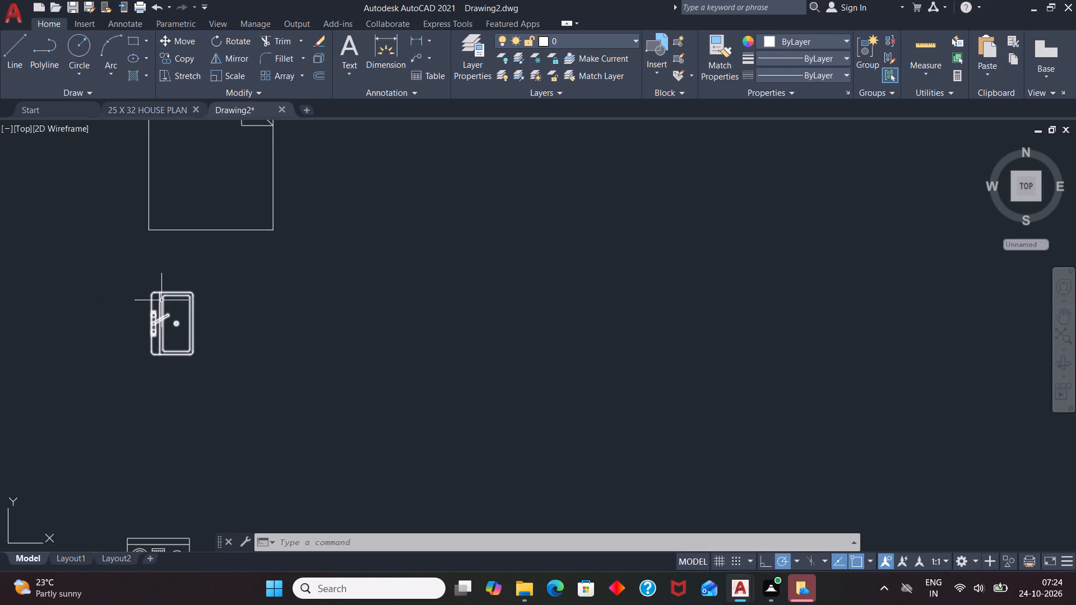
Move the sink group onto the kitchen counter along the west exterior wall, with the faucet side toward the wall near the window.
left_click(161, 300)
scroll(245, 250, "down", 1)
key("m")
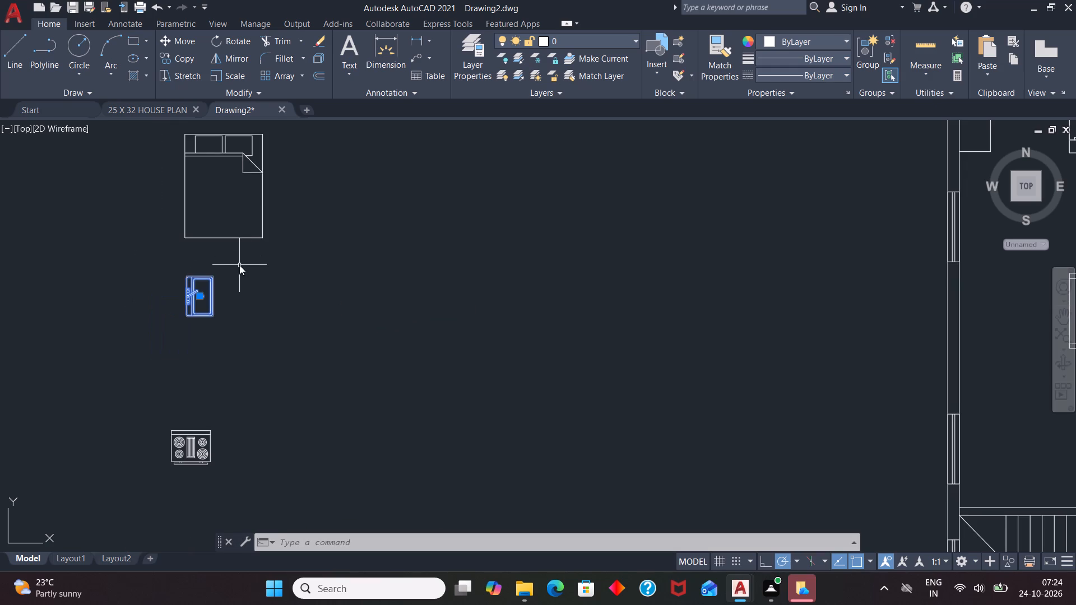
key("Return")
left_click_drag(205, 284, 215, 287)
scroll(318, 292, "down", 2)
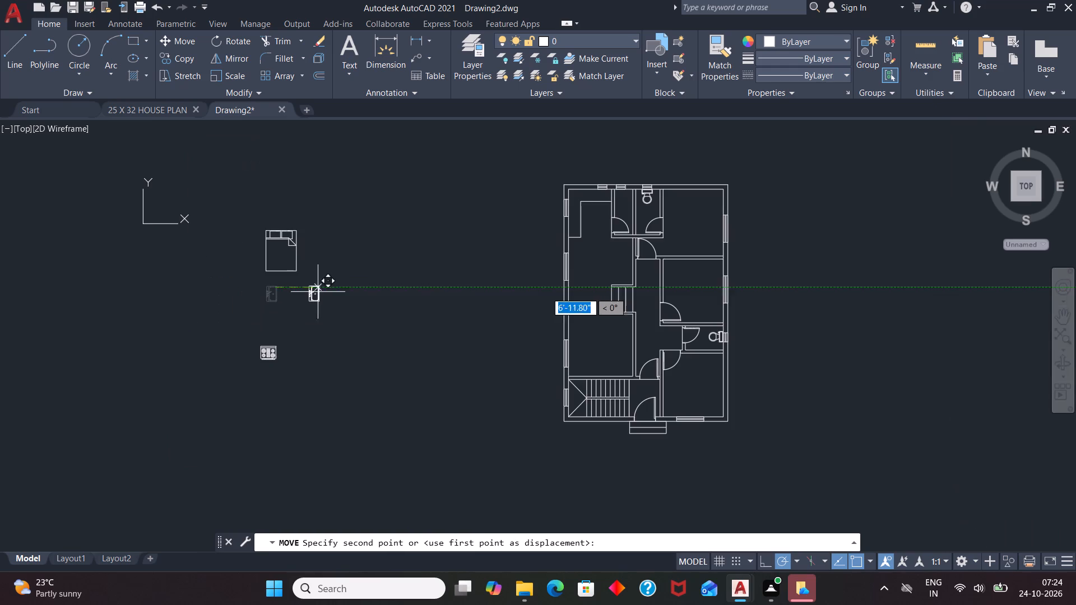
scroll(581, 201, "up", 4)
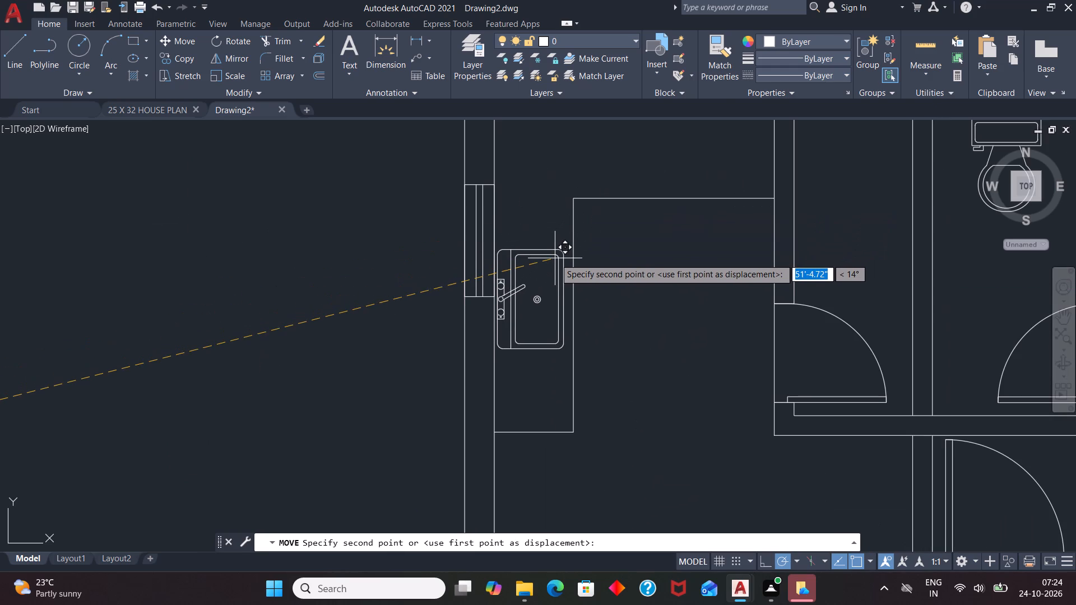
scroll(555, 258, "up", 2)
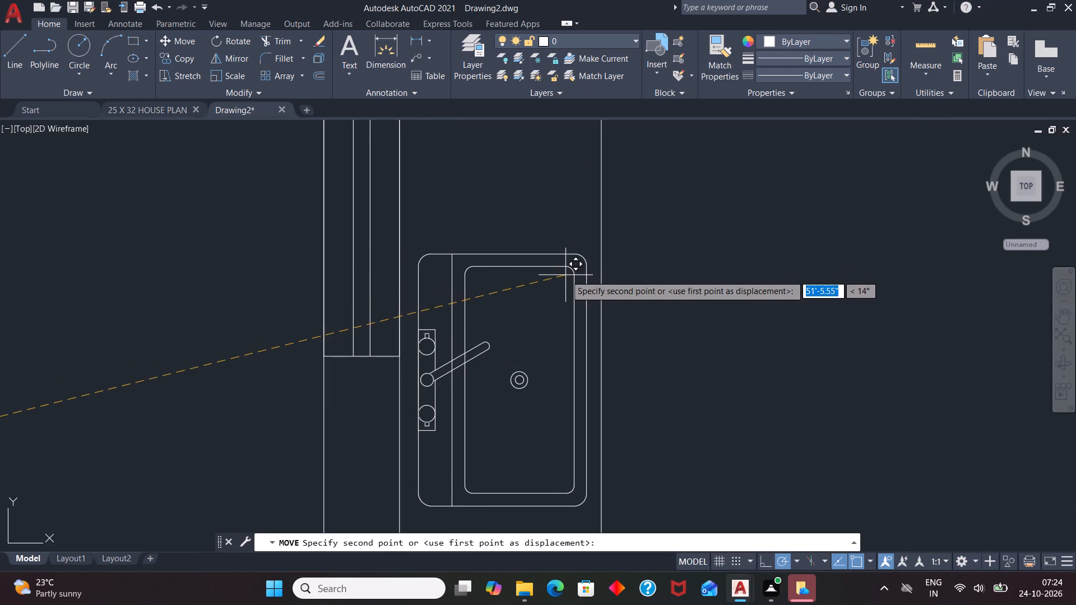
left_click(565, 275)
Move the range from outside the plan to the kitchen's north counter, beside the window in the exterior wall.
scroll(518, 300, "down", 5)
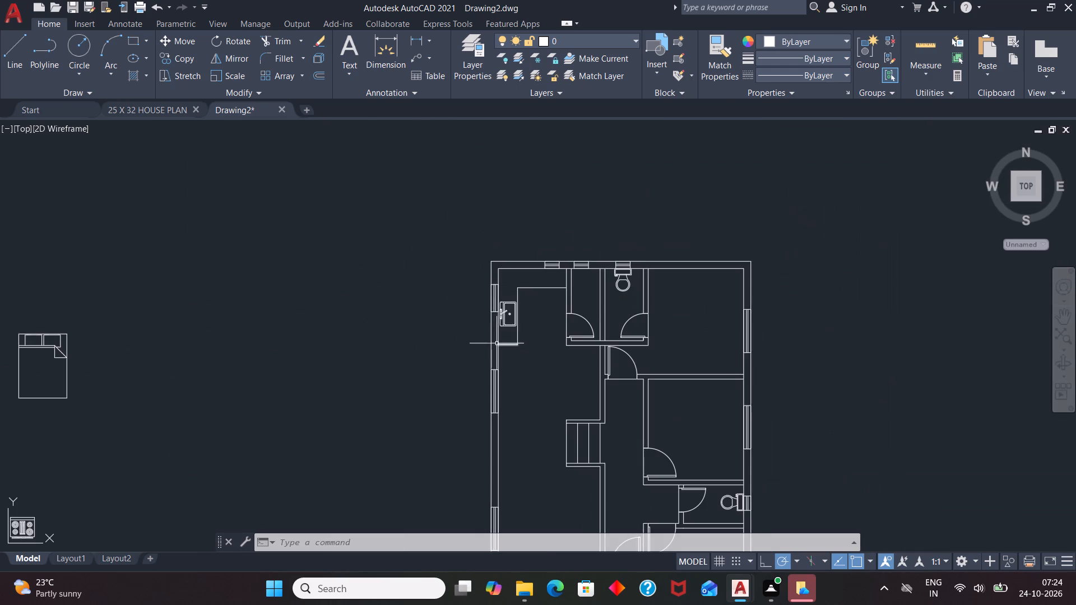
scroll(601, 258, "down", 2)
scroll(372, 365, "up", 2)
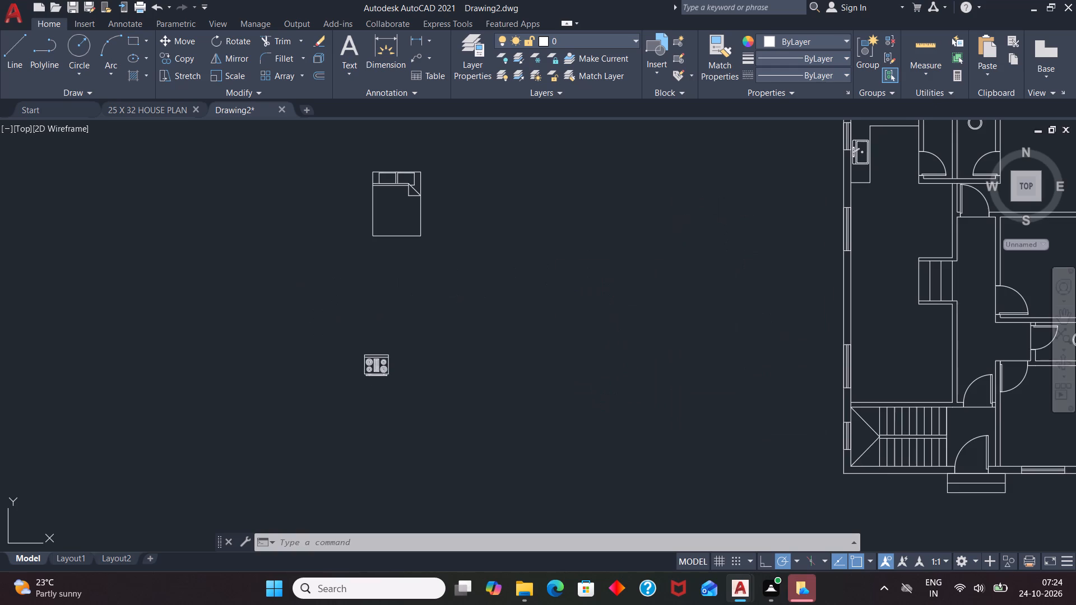
left_click(372, 365)
key("m")
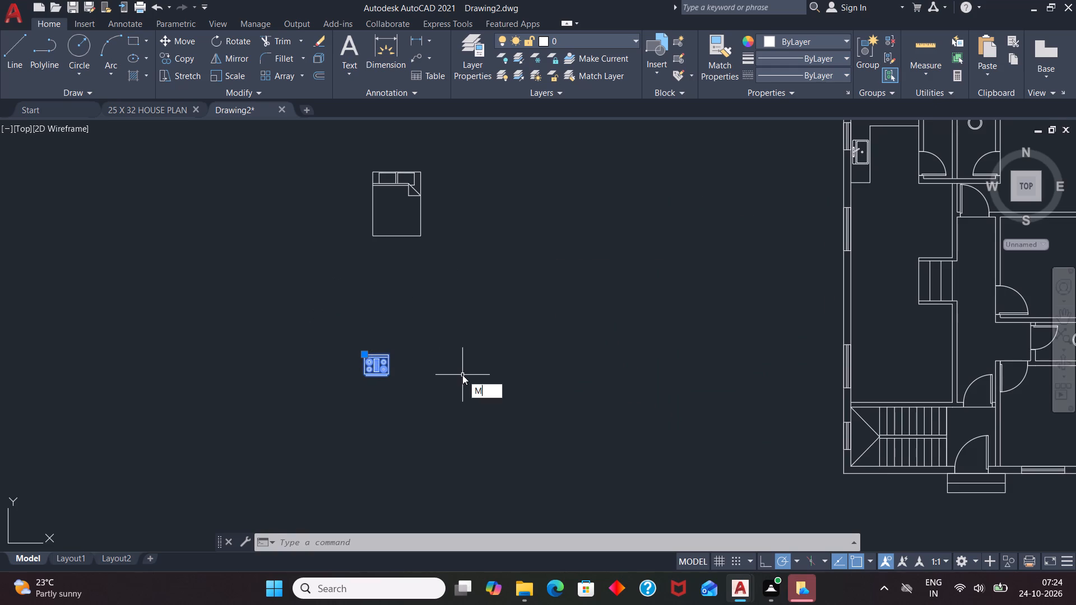
key("Return")
left_click(396, 378)
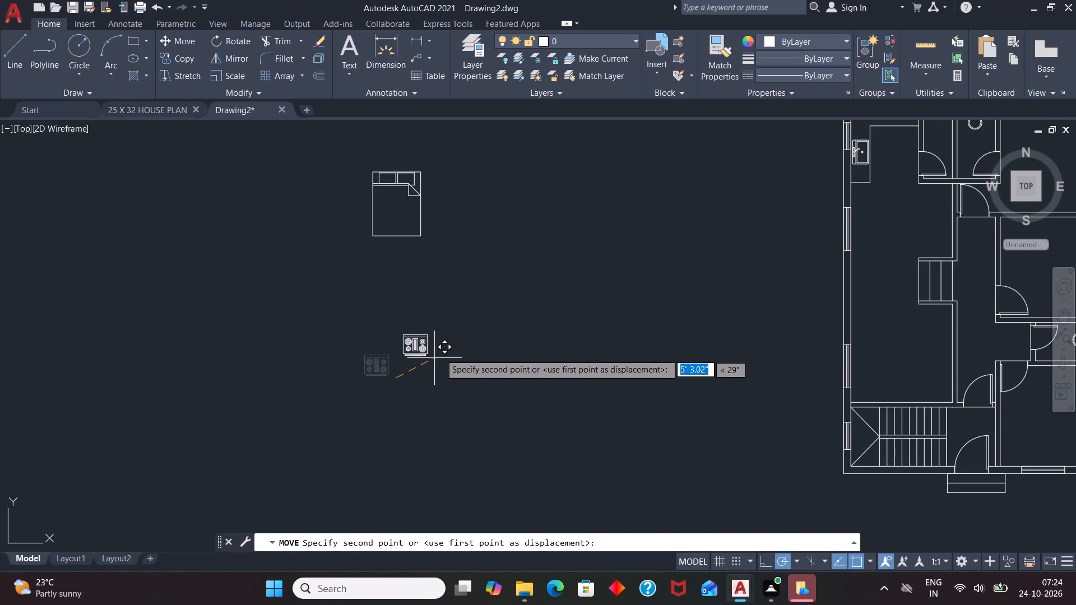
scroll(441, 353, "down", 2)
scroll(629, 270, "up", 6)
scroll(613, 313, "down", 4)
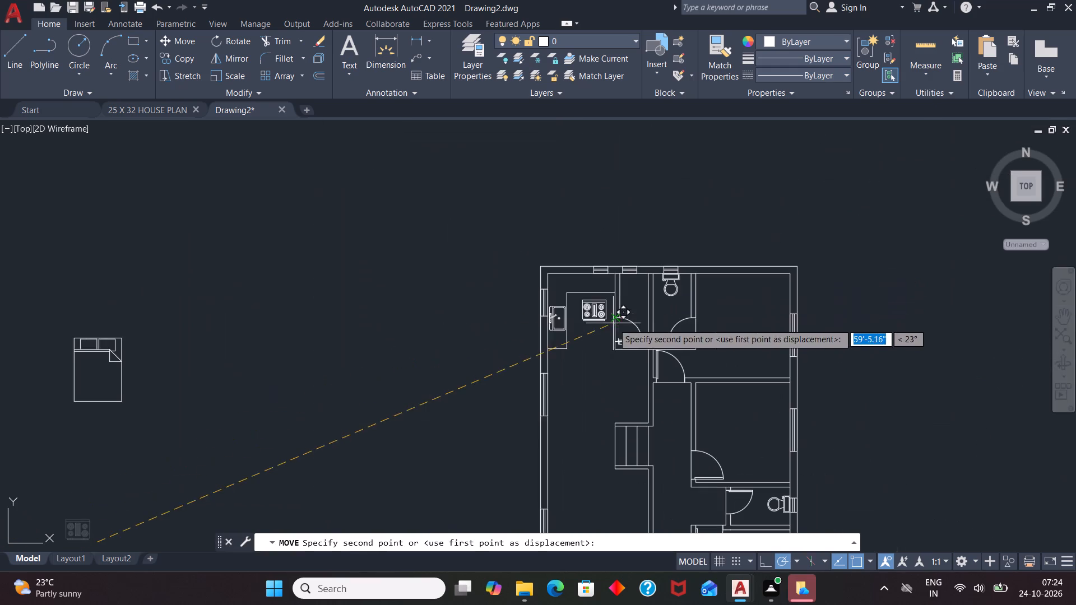
left_click(609, 296)
Scale the range on the kitchen's north counter down by a factor of about 0.55.
scroll(599, 262, "up", 5)
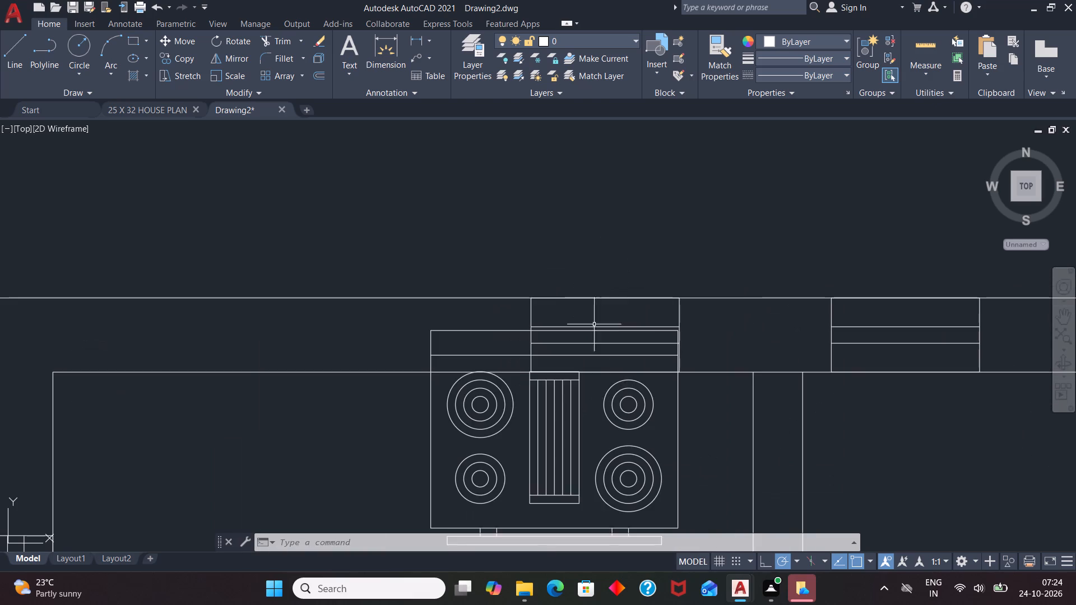
left_click(583, 374)
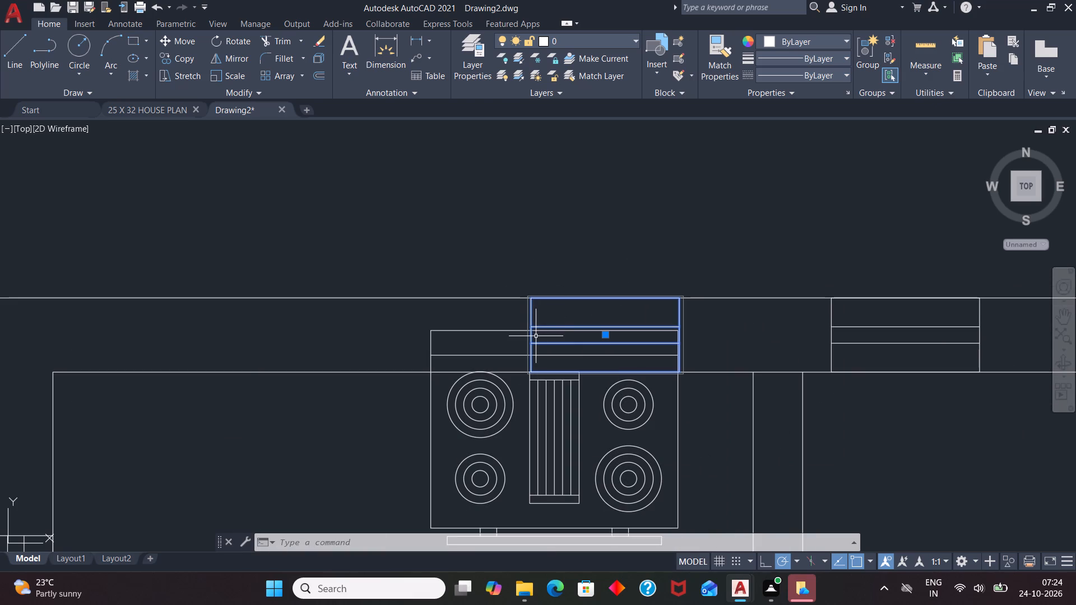
key("Escape")
left_click(510, 381)
left_click(468, 383)
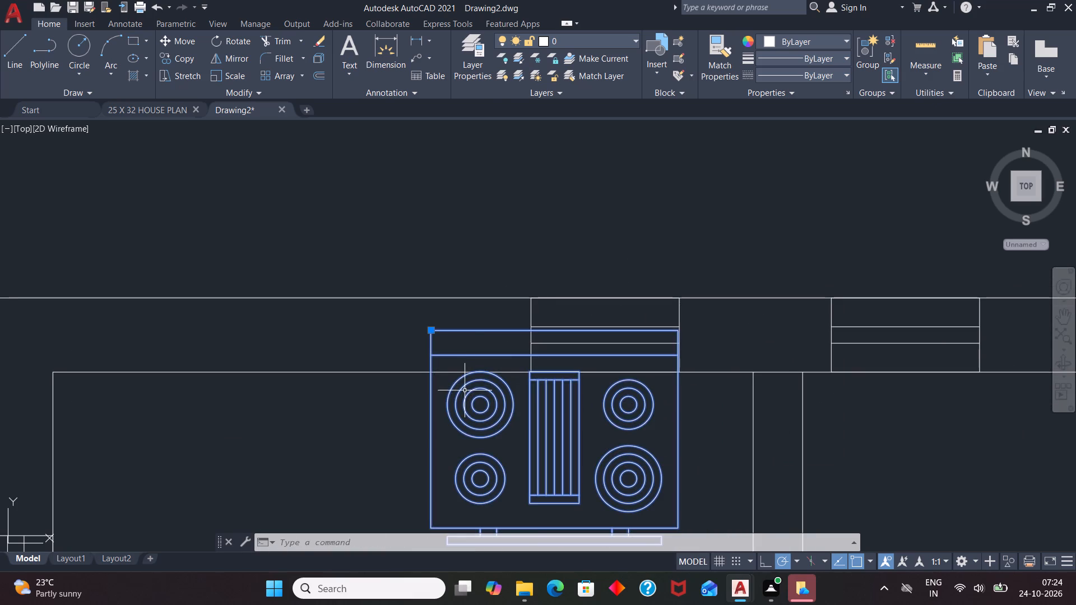
scroll(512, 241, "down", 2)
type("SV")
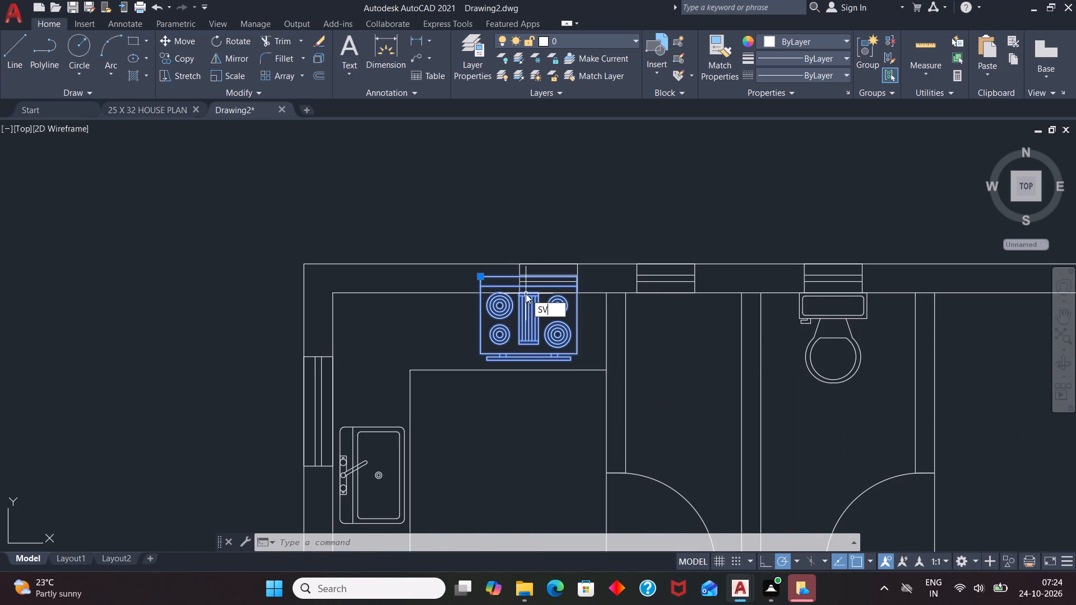
key("BackSpace")
key("c")
key("Return")
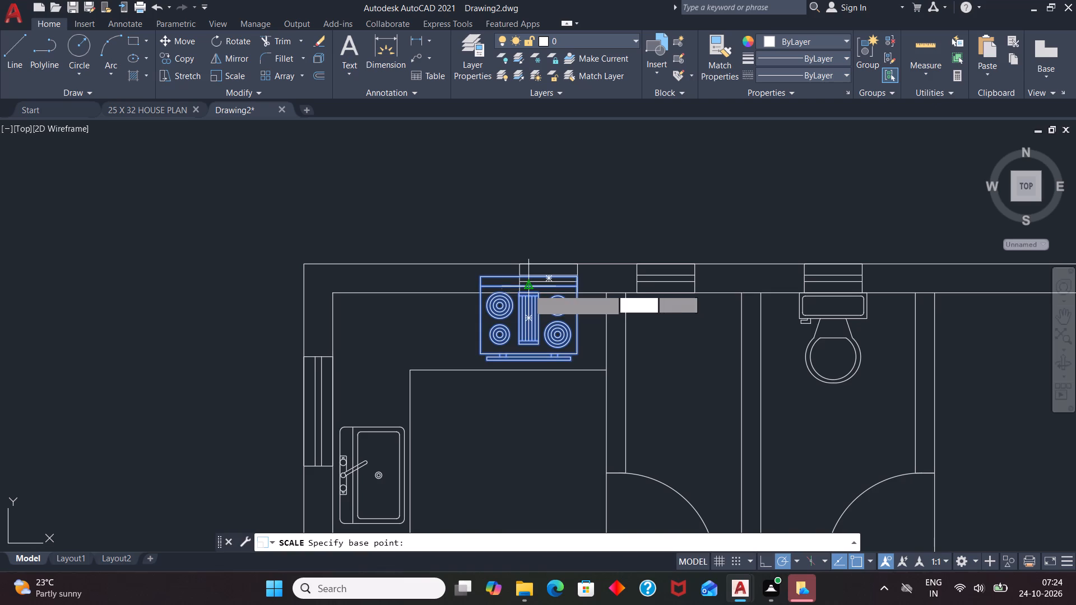
left_click(531, 294)
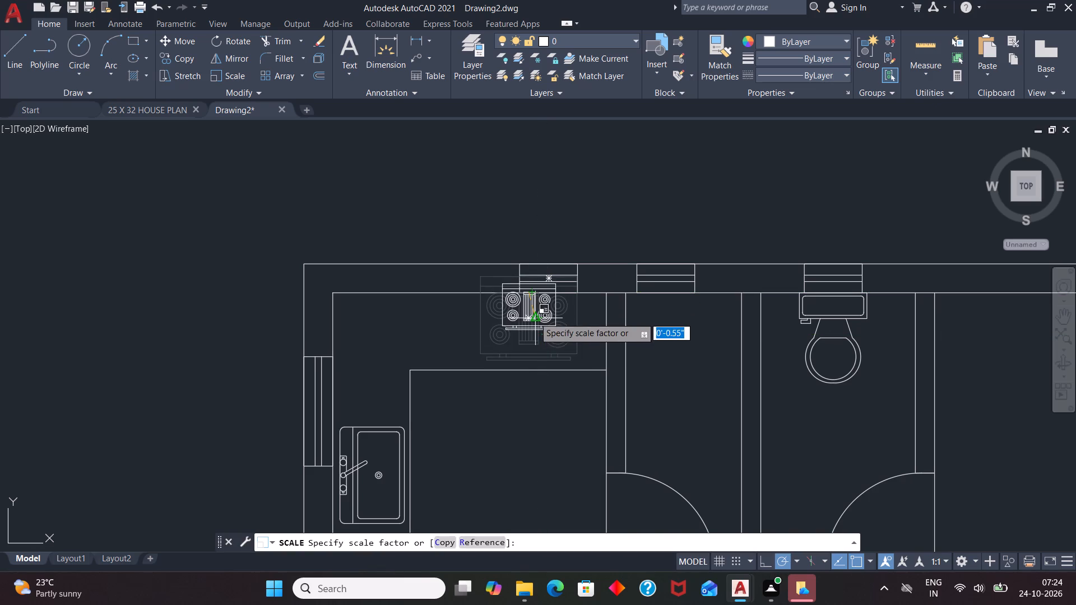
left_click(534, 317)
Move the reduced range south off the exterior wall so it sits fully on the kitchen's north counter.
left_click(536, 306)
key("m")
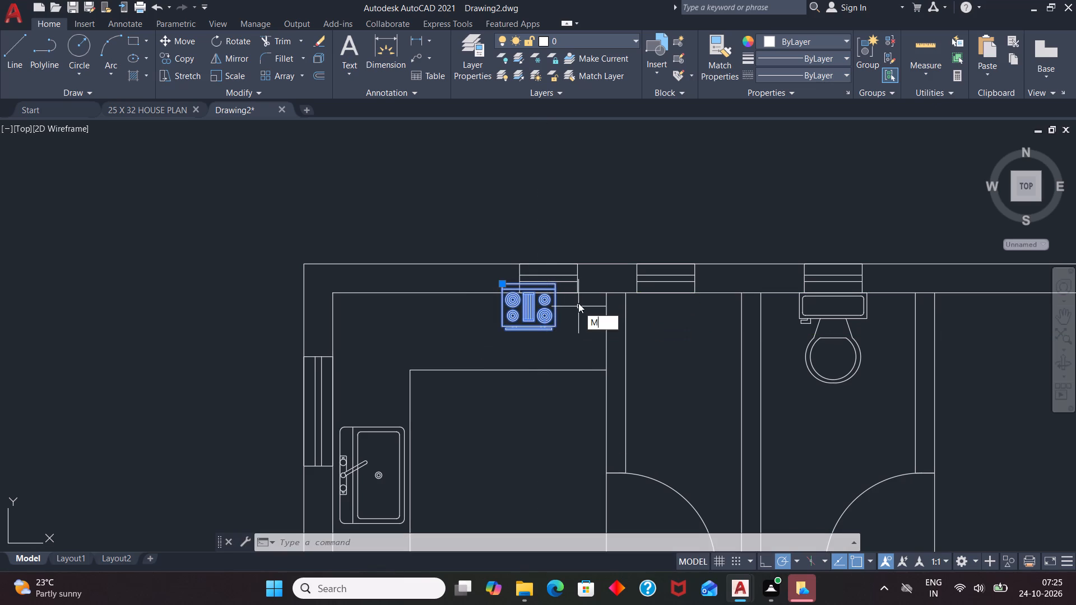
key("Return")
scroll(576, 300, "up", 4)
left_click(435, 274)
scroll(452, 302, "down", 2)
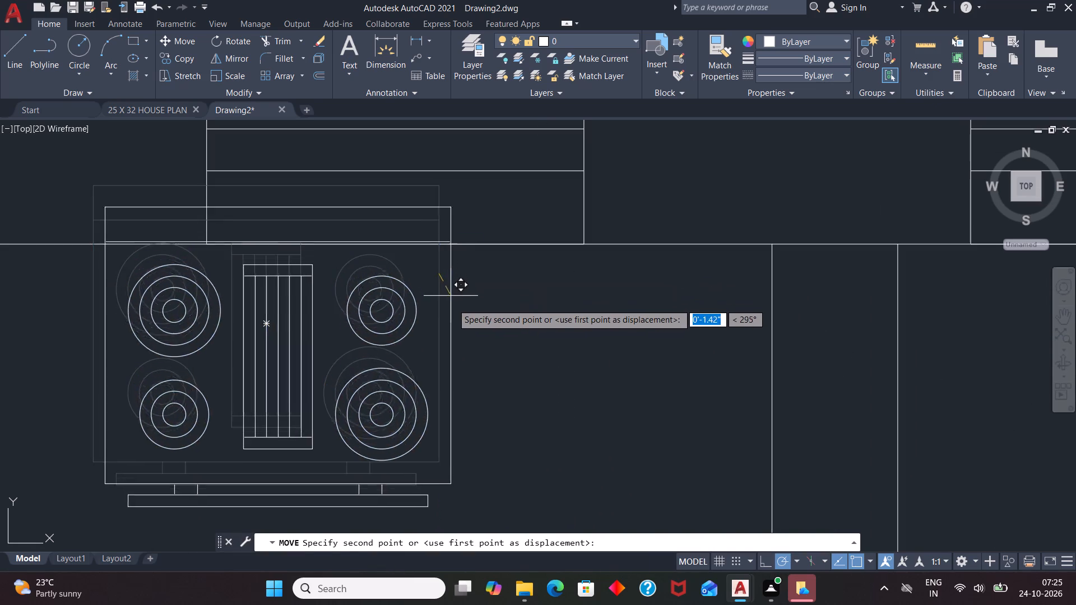
scroll(452, 304, "down", 1)
left_click(453, 333)
scroll(552, 234, "down", 1)
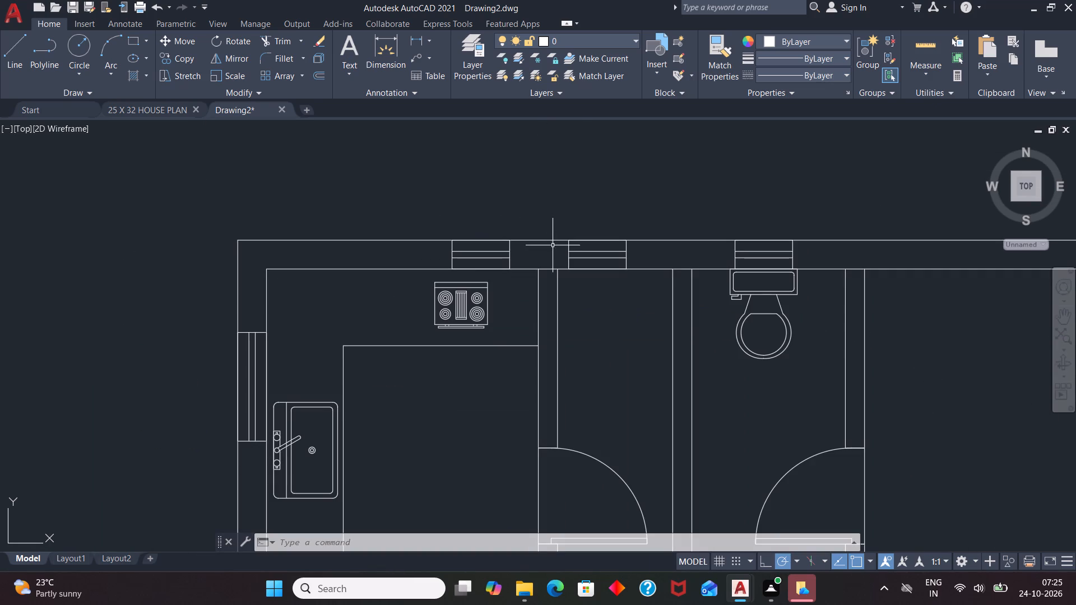
Copy the bed from outside the plan into the northeast bedroom, with its headboard at the north exterior wall.
scroll(583, 211, "down", 2)
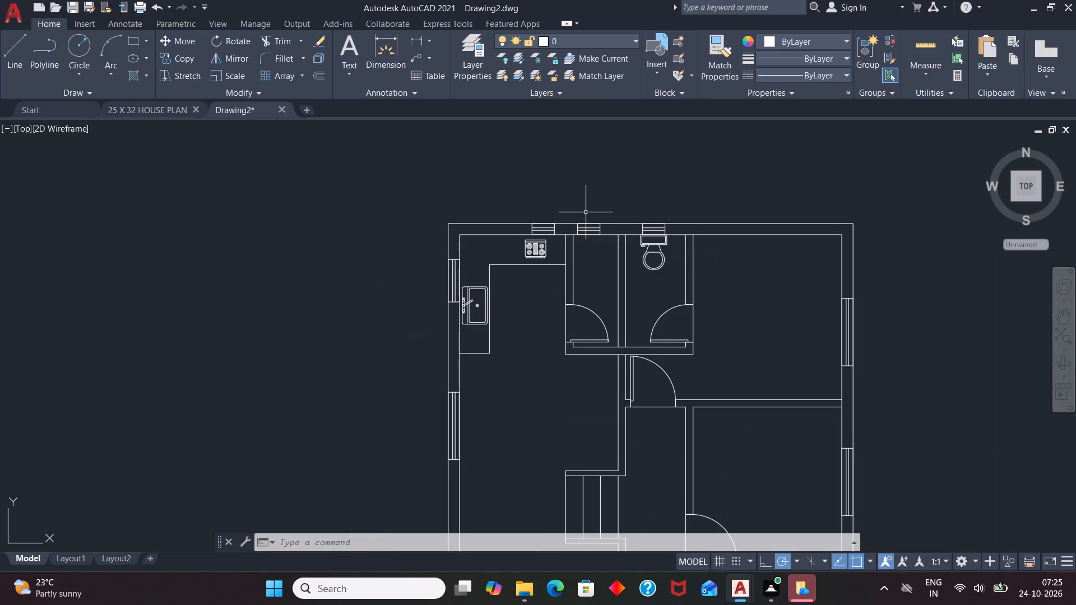
scroll(606, 187, "down", 1)
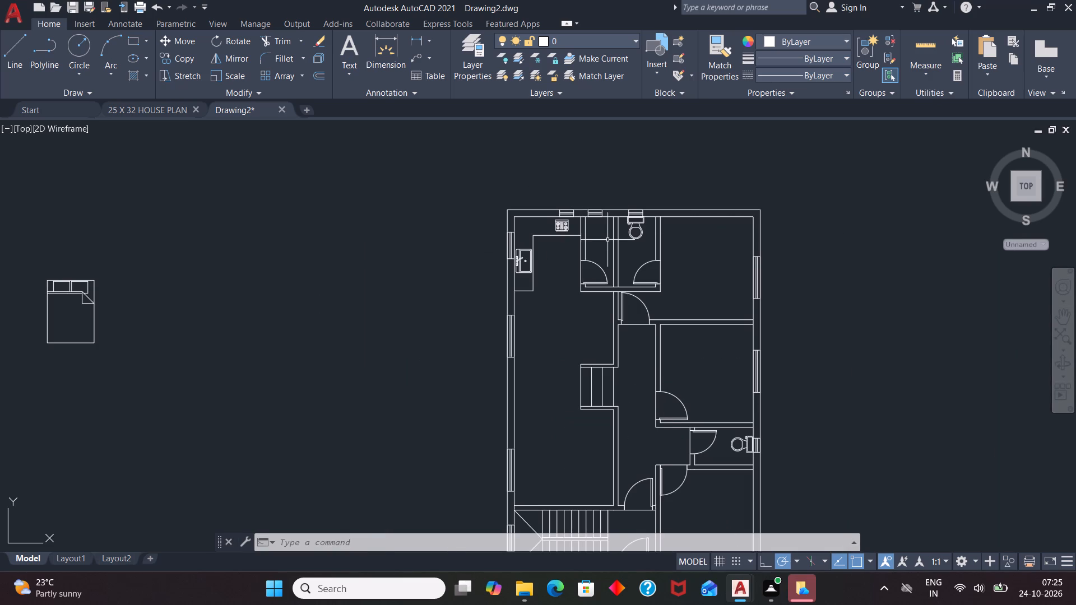
scroll(616, 189, "down", 1)
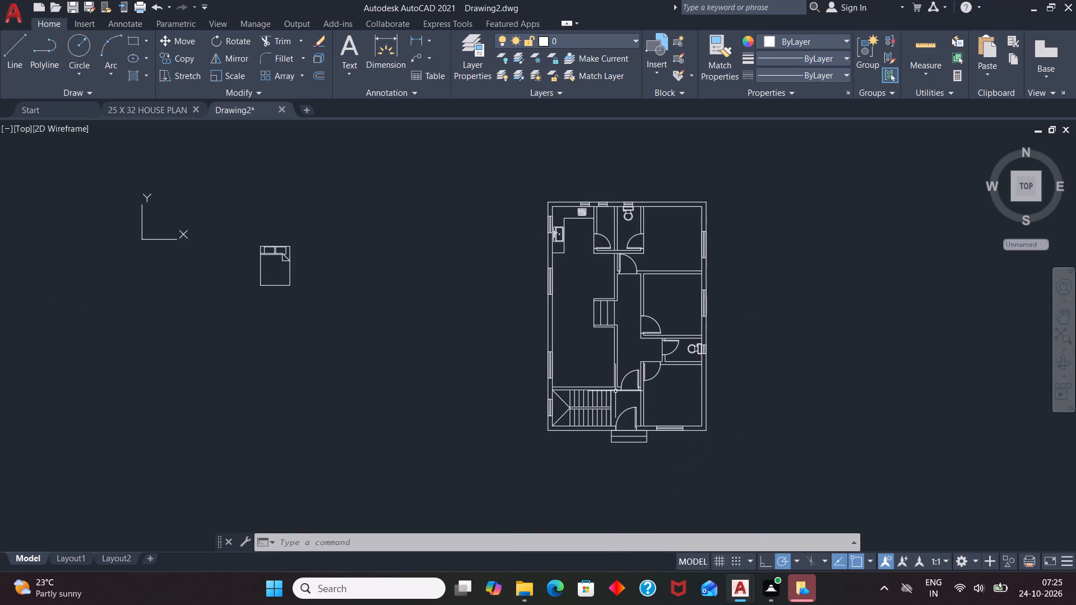
scroll(569, 438, "up", 2)
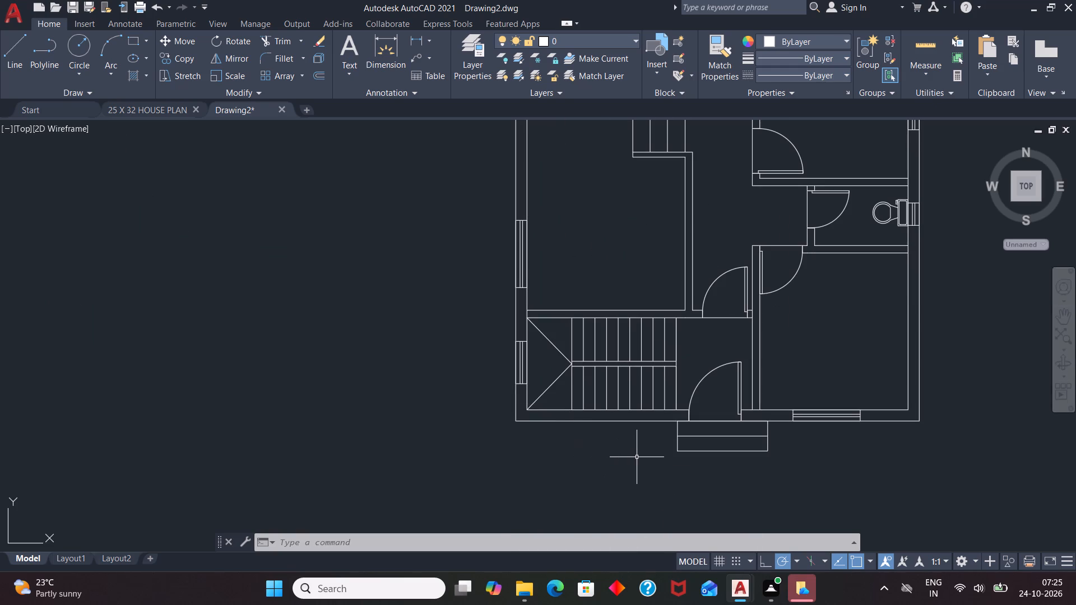
scroll(670, 416, "down", 3)
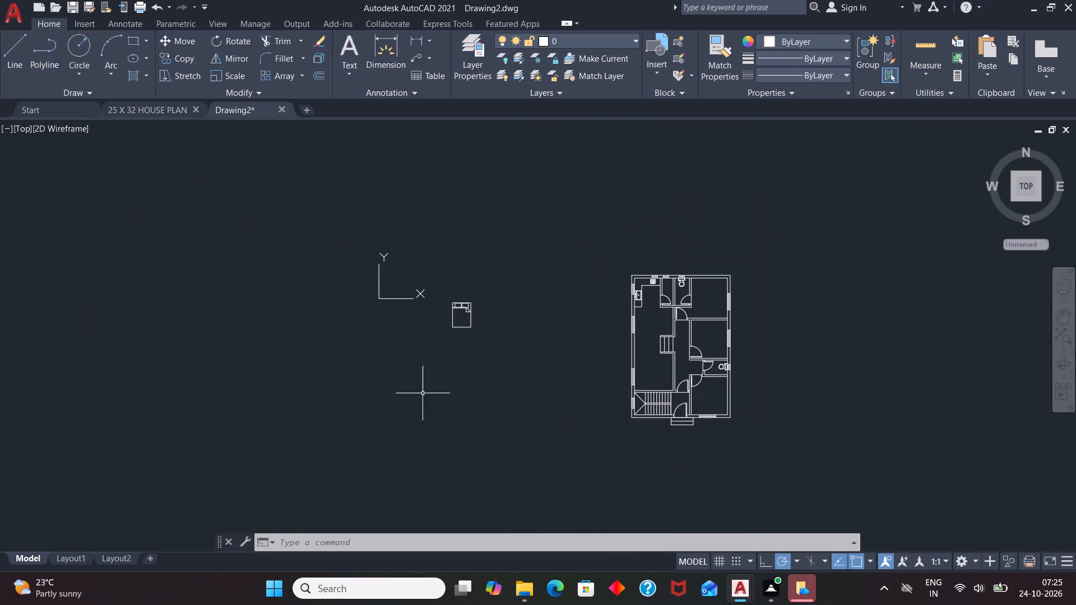
left_click(456, 301)
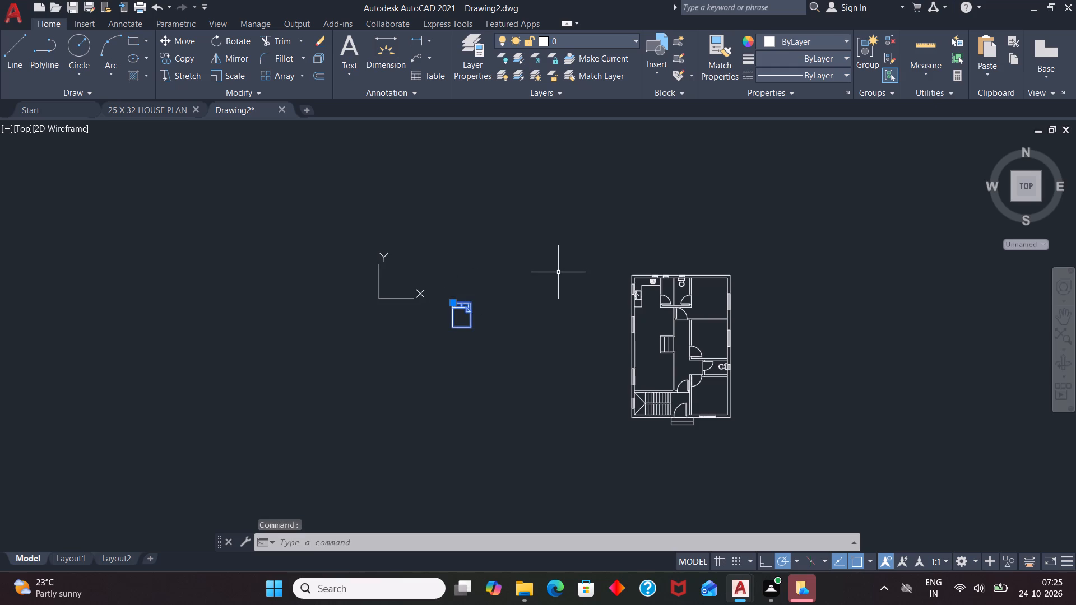
type("CO")
key("Return")
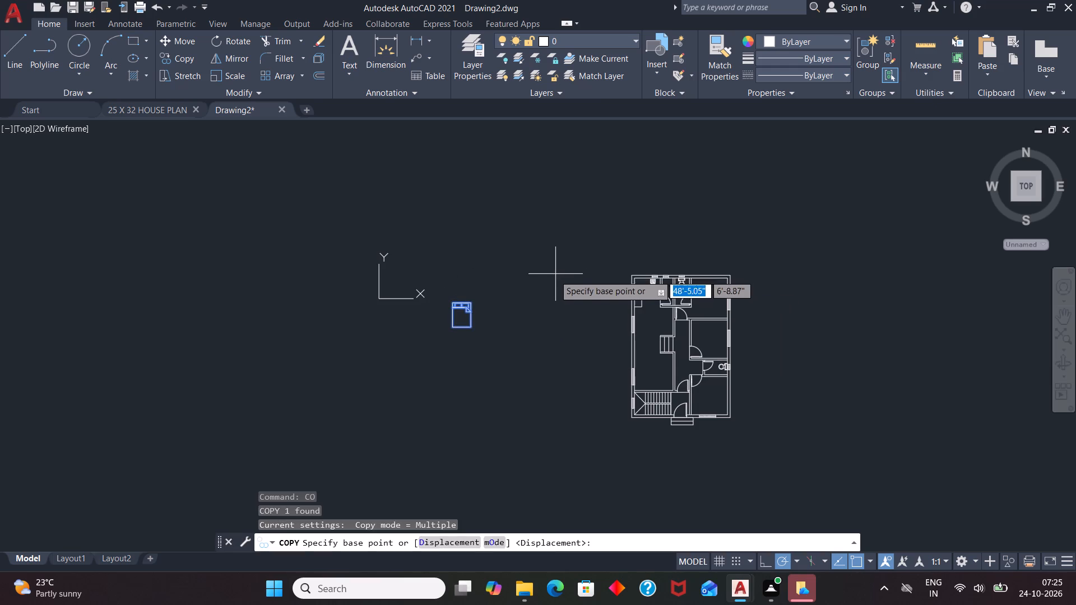
left_click(465, 298)
scroll(721, 284, "up", 4)
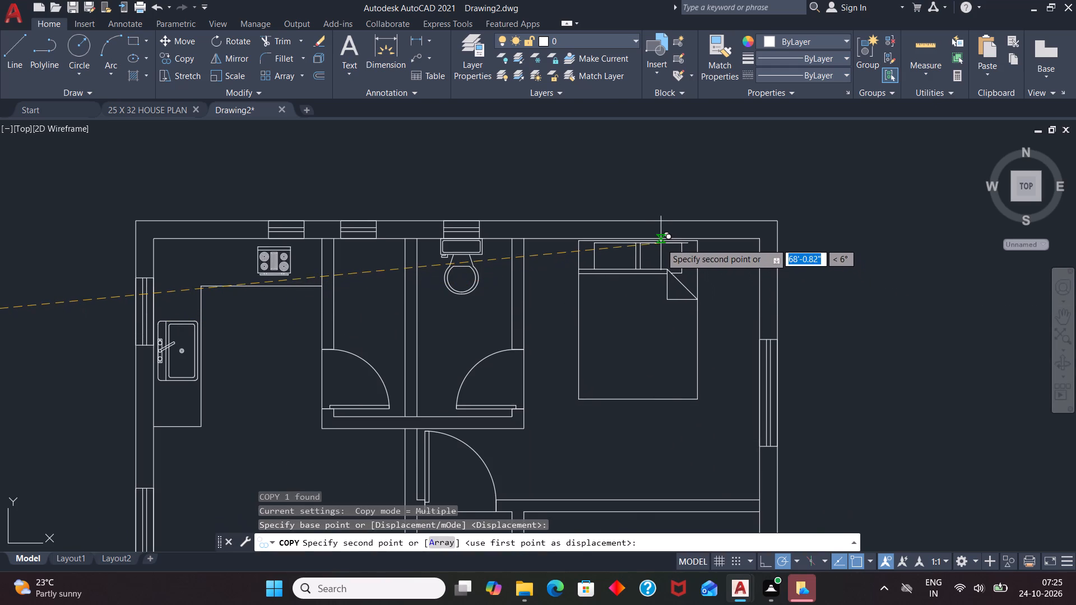
left_click(661, 243)
key("Escape")
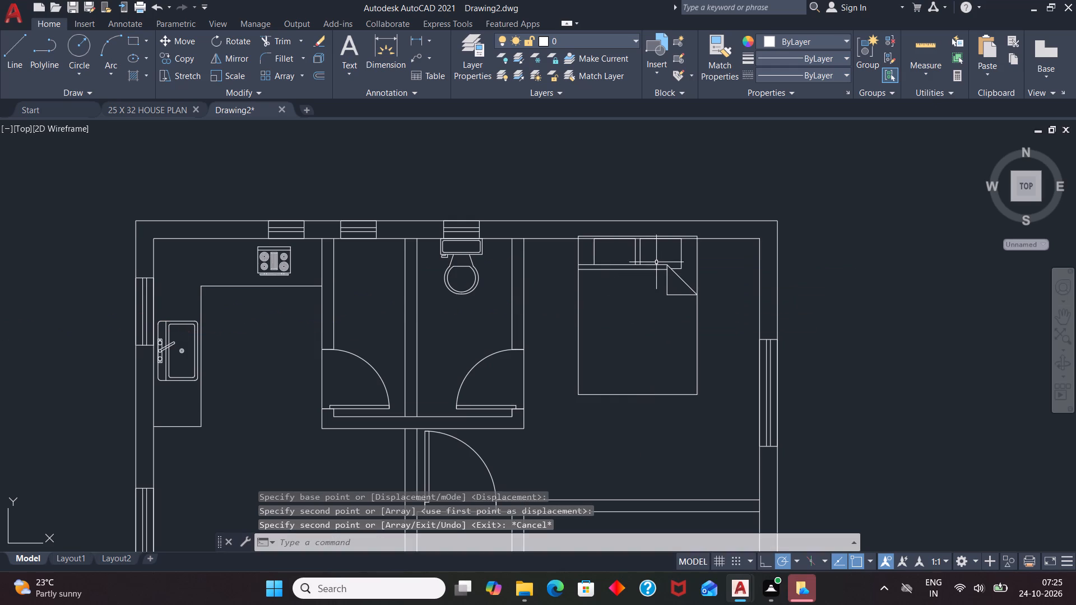
Move the northeast bedroom's bed slightly south so its headboard edge is flush with the north wall's inner face.
left_click(656, 266)
key("n")
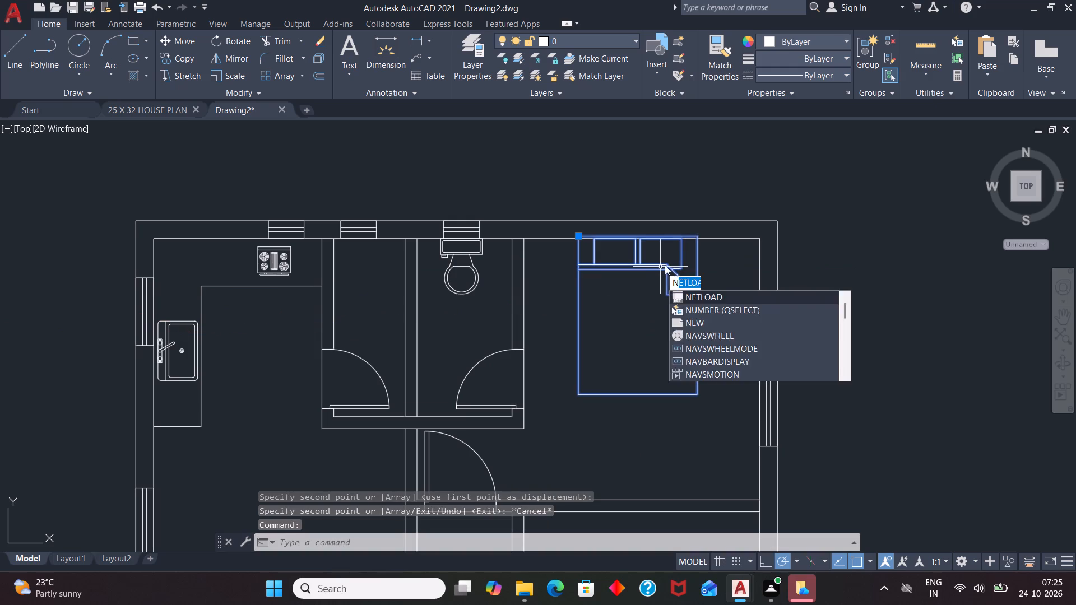
key("BackSpace")
key("m")
key("BackSpace")
key("BackSpace")
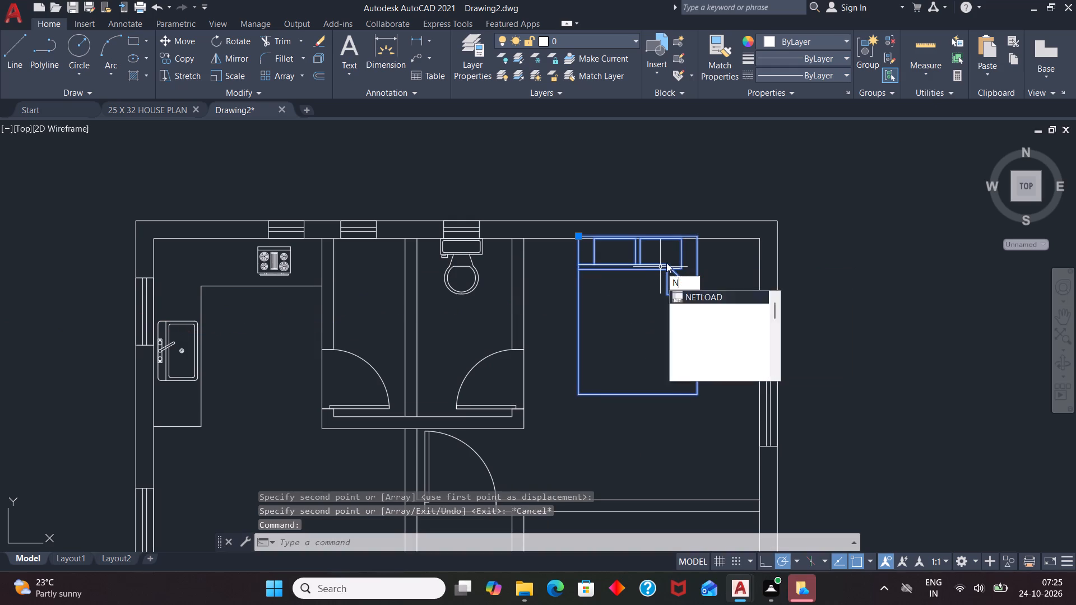
key("m")
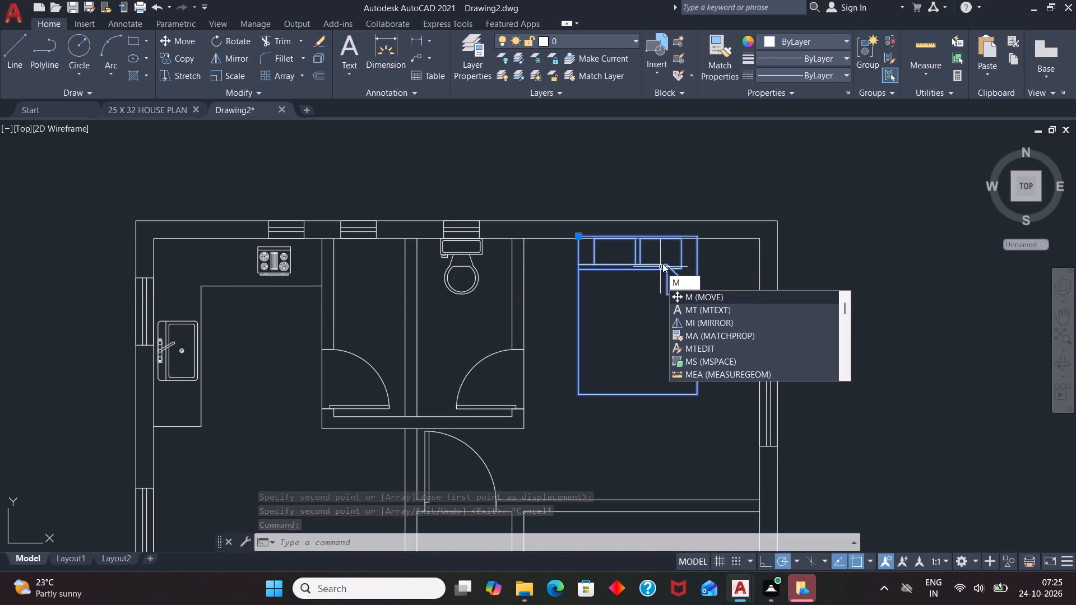
key("Return")
scroll(692, 244, "up", 4)
left_click(718, 189)
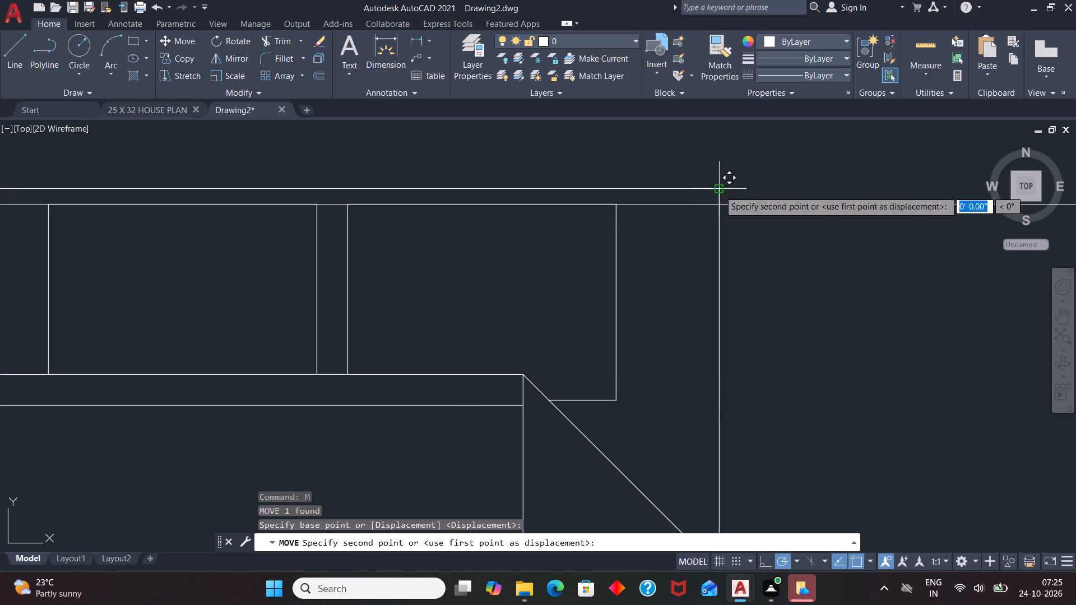
left_click(717, 203)
Rotate the original bed outside the plan by 270° so its headboard faces east.
scroll(725, 294, "down", 6)
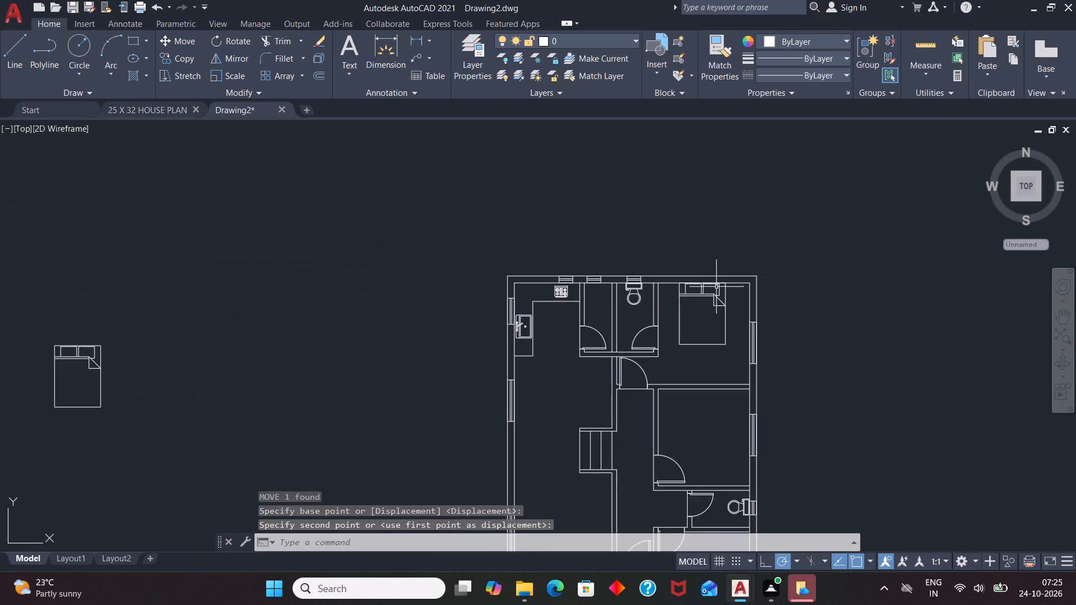
scroll(633, 255, "down", 1)
left_click(302, 313)
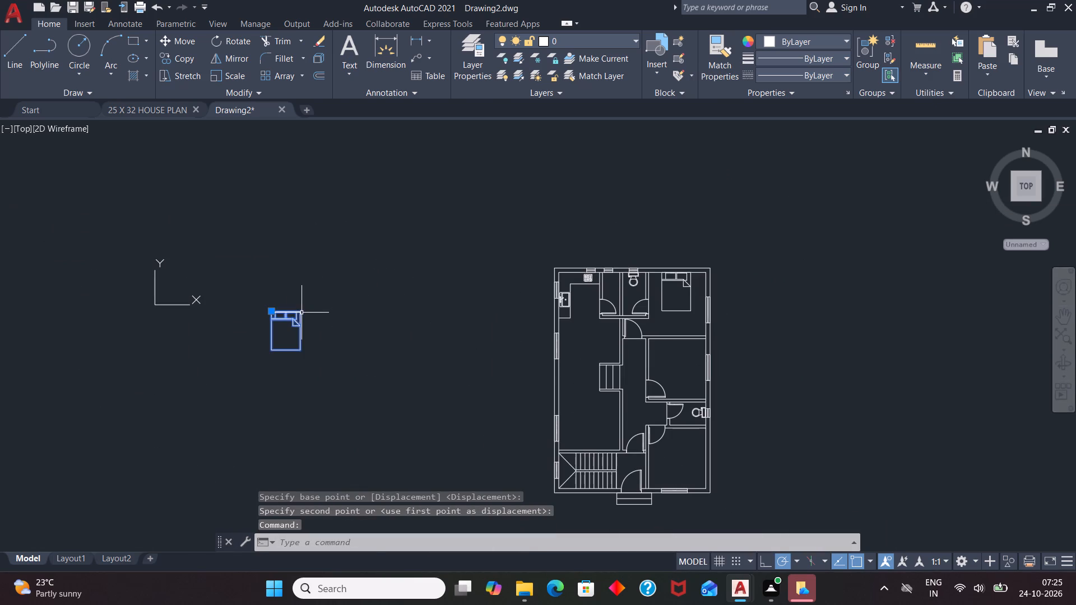
key("r")
key("o")
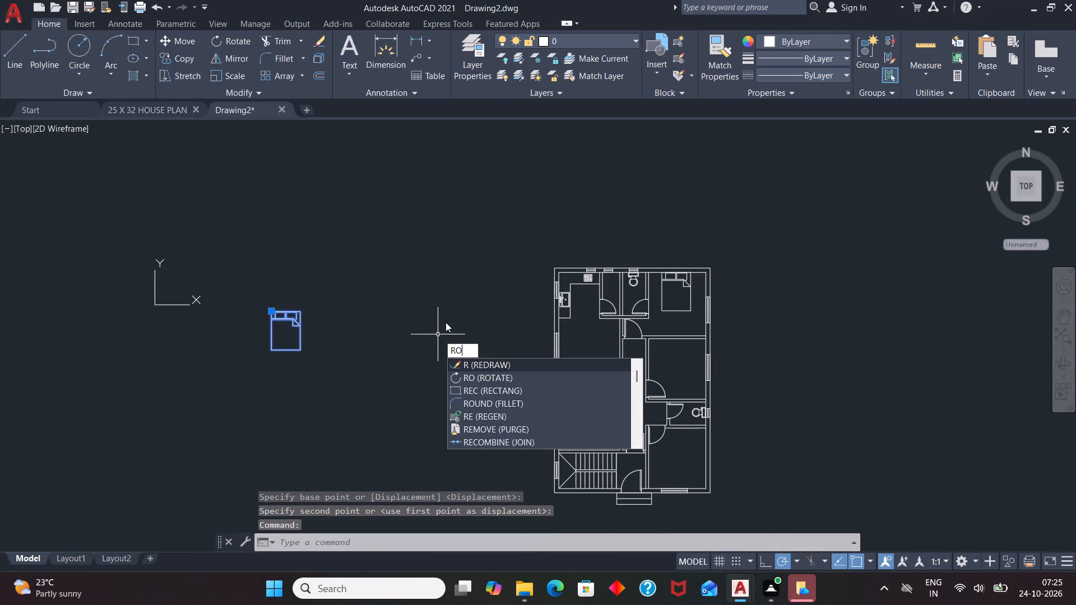
key("Return")
left_click(306, 313)
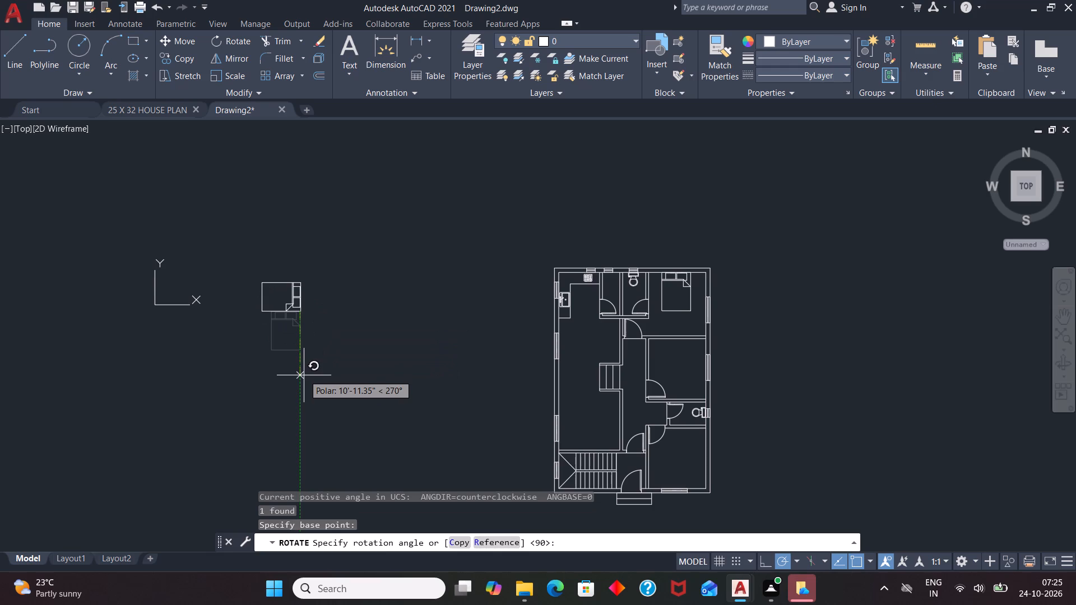
left_click(304, 375)
Copy the rotated bed into the middle and southeast bedrooms, with each headboard against the east exterior wall.
left_click(300, 290)
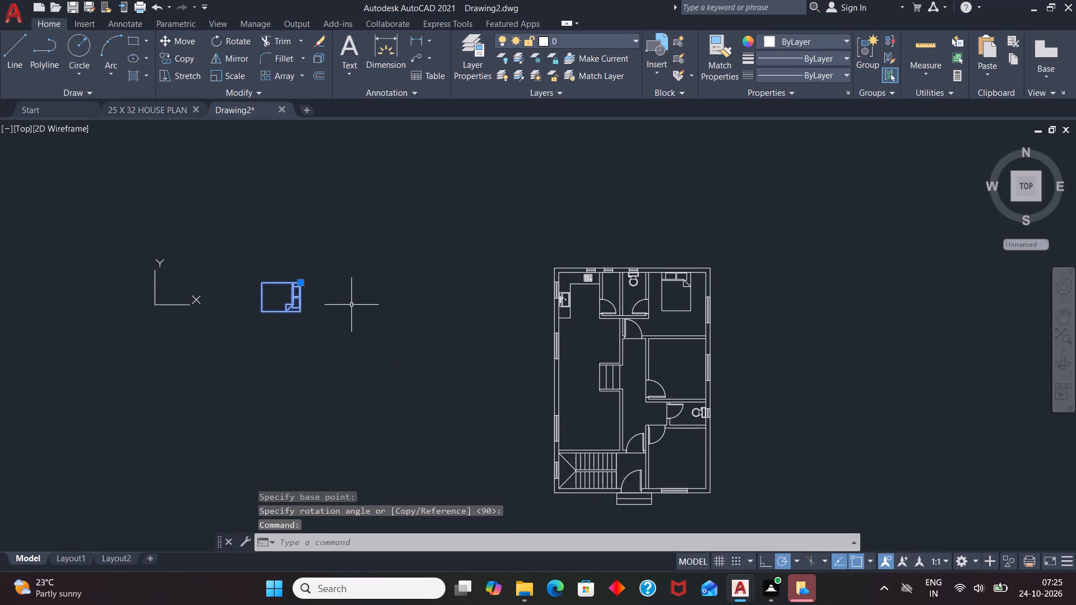
key("c")
key("o")
key("Return")
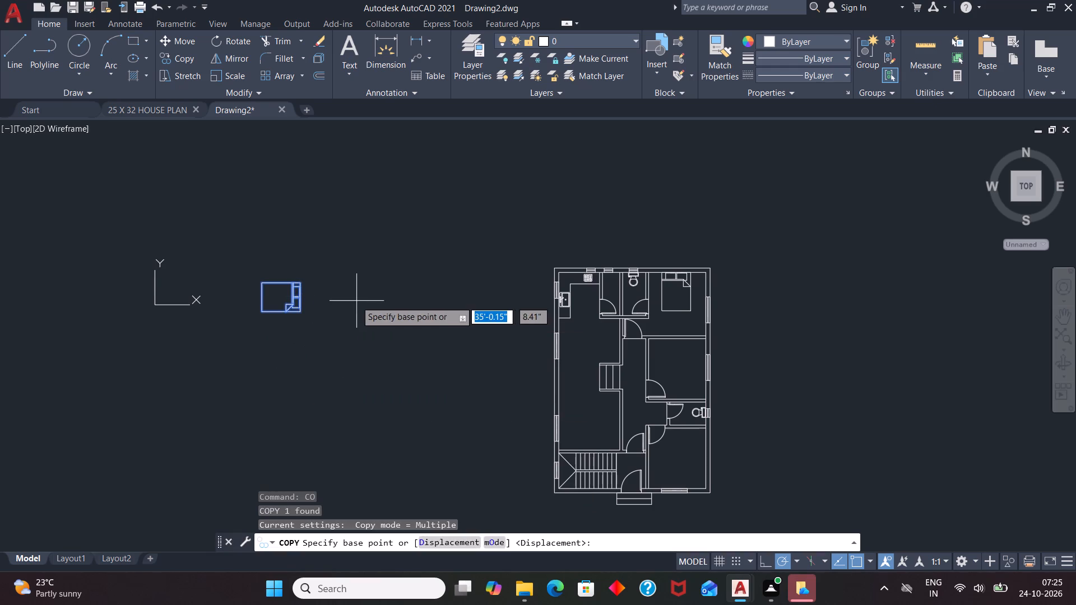
left_click(293, 282)
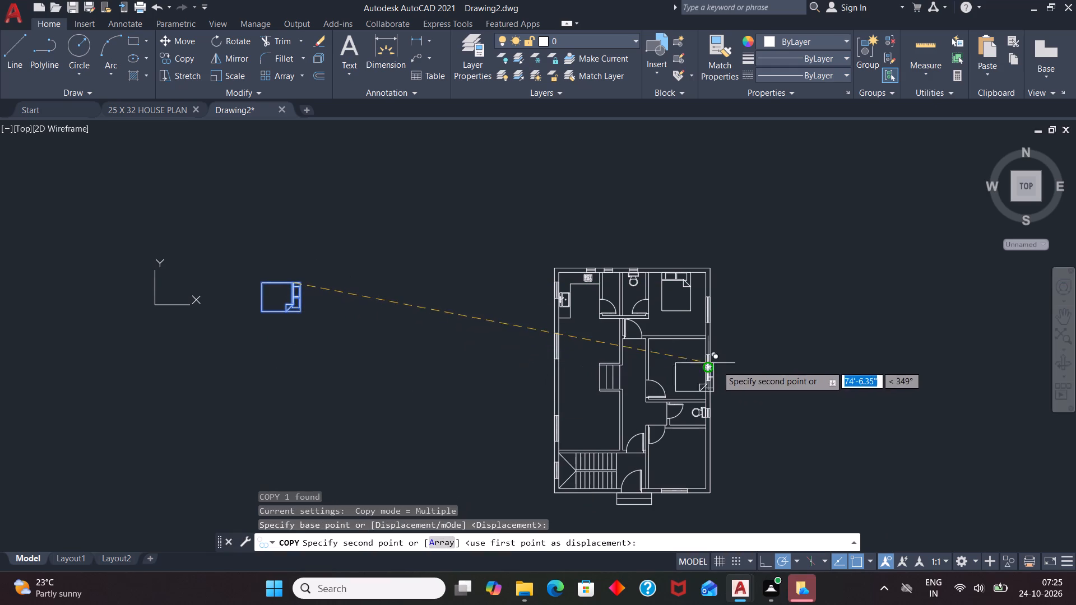
scroll(710, 362, "up", 5)
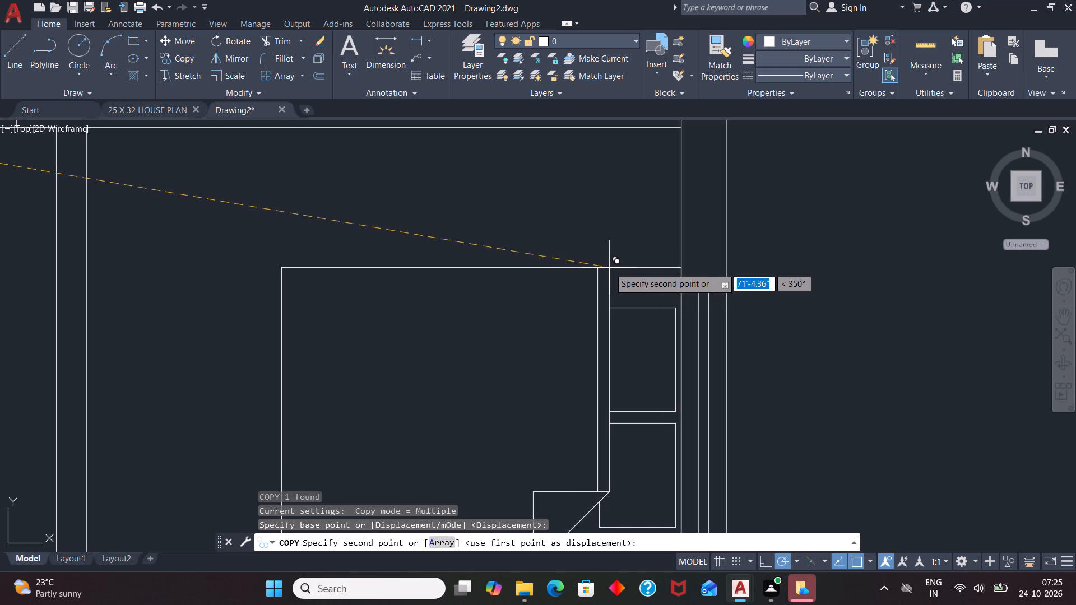
left_click(609, 268)
scroll(527, 216, "down", 4)
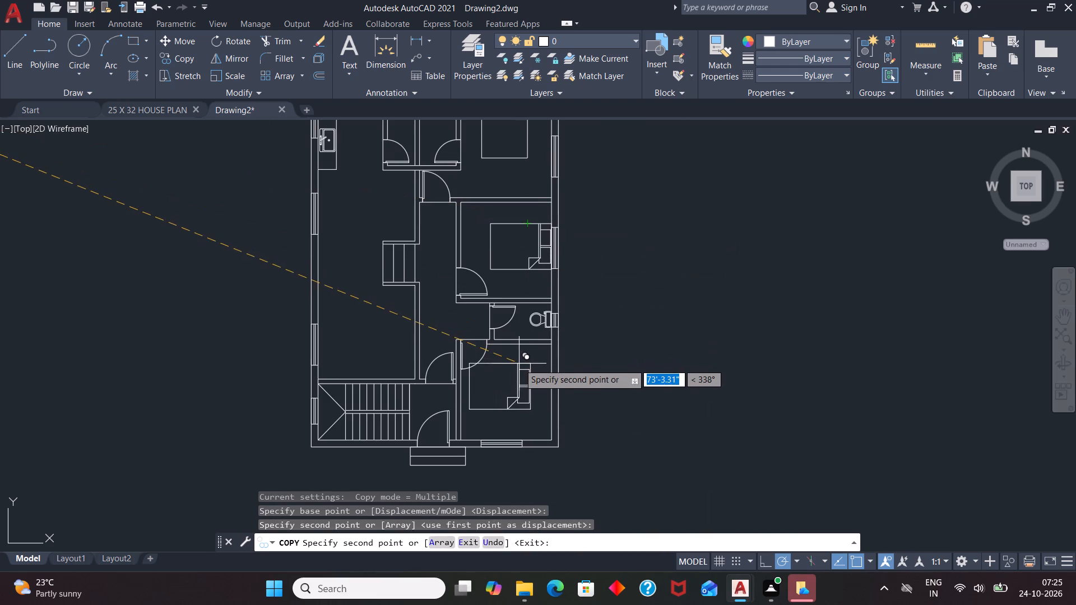
scroll(532, 383, "up", 5)
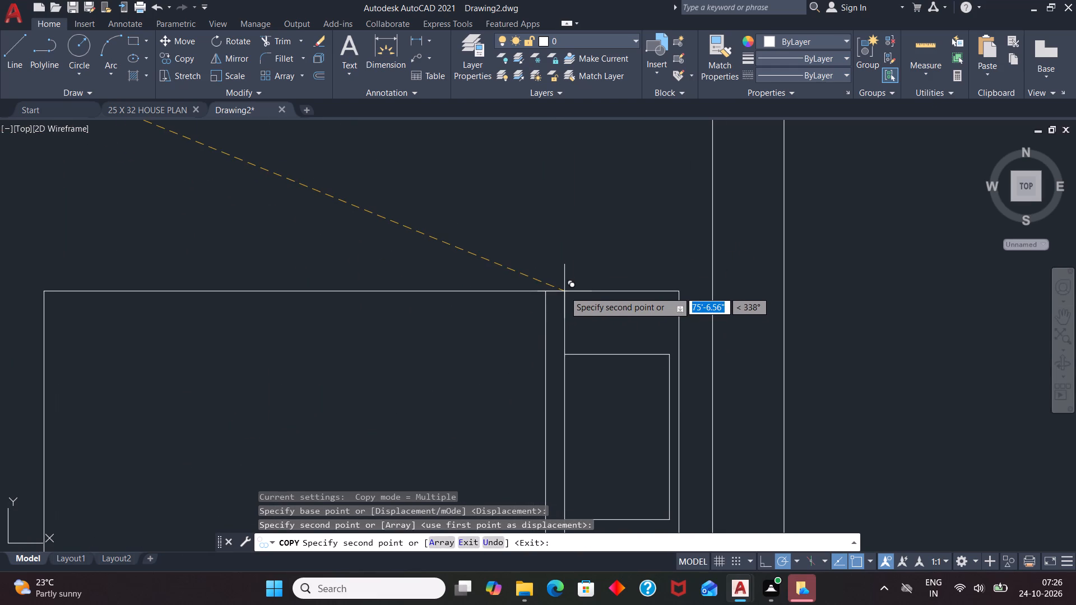
left_click(598, 266)
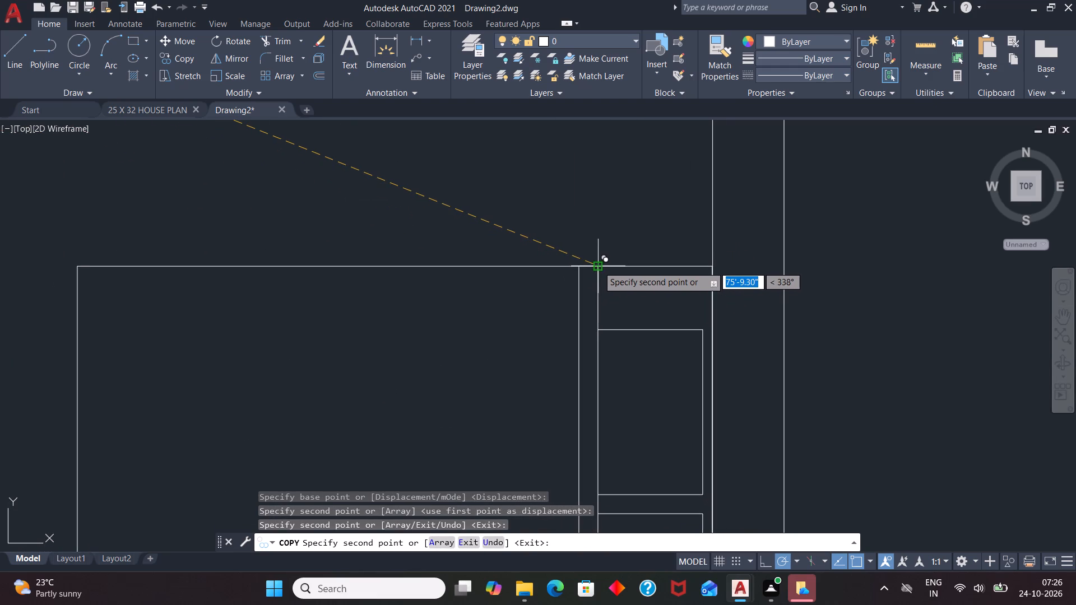
key("Escape")
Delete the leftover source bed outside the floor plan.
scroll(571, 308, "down", 4)
scroll(643, 299, "down", 3)
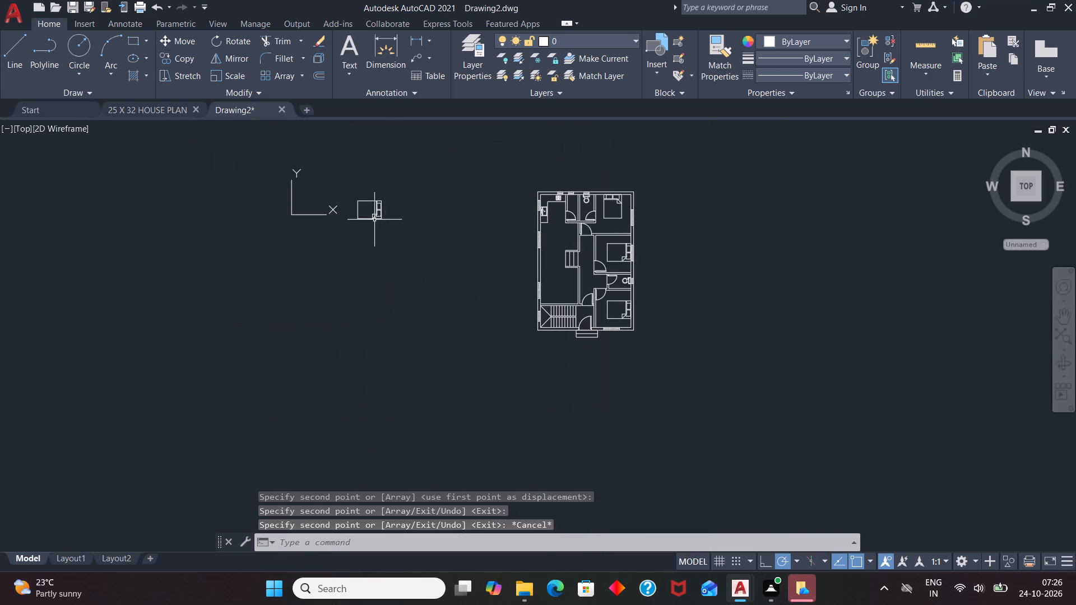
left_click(374, 217)
key("Delete")
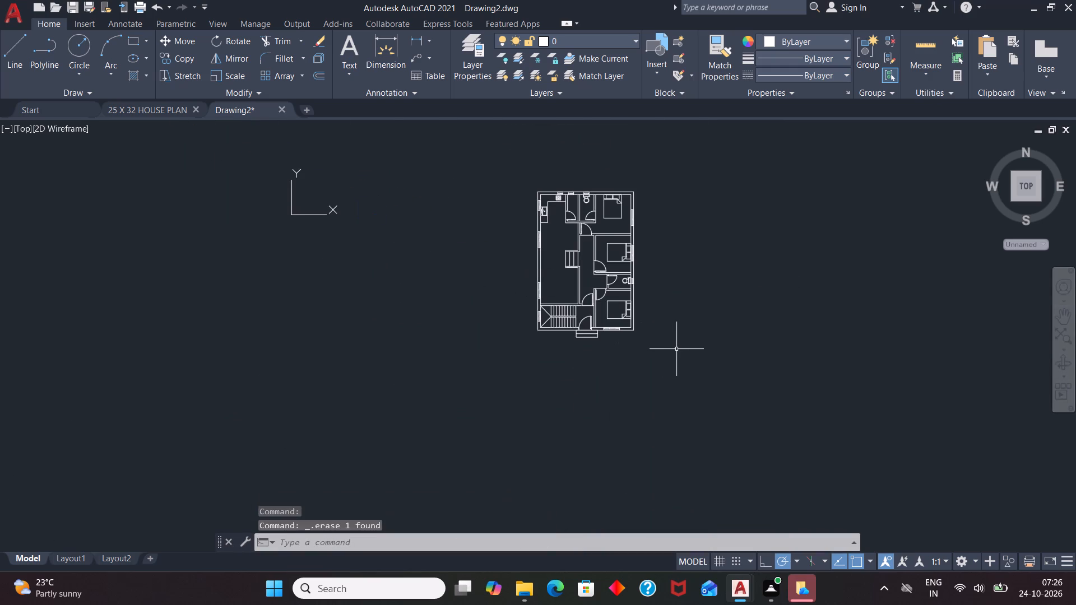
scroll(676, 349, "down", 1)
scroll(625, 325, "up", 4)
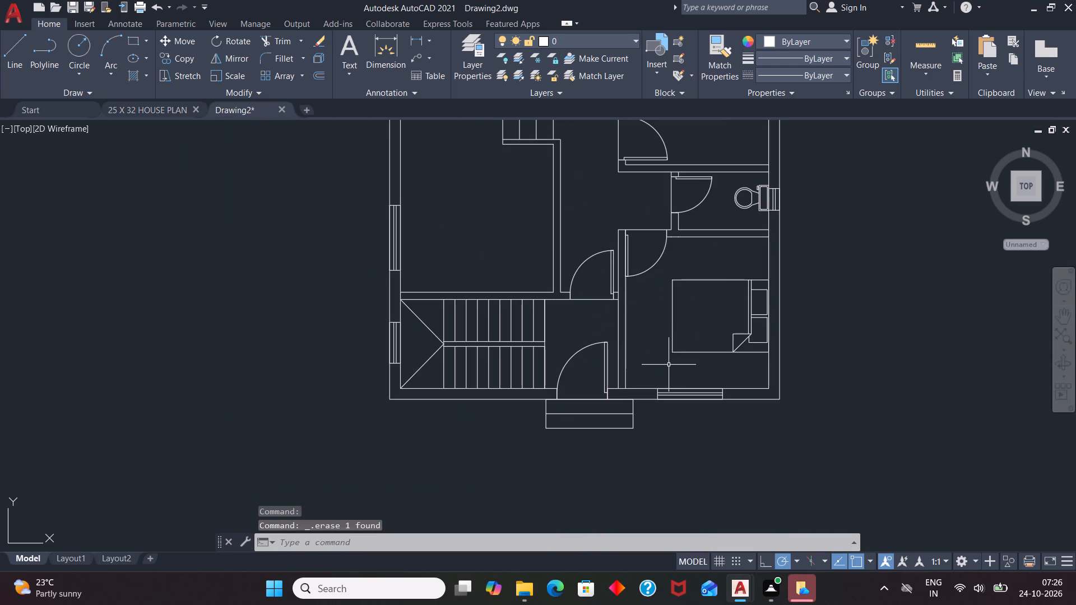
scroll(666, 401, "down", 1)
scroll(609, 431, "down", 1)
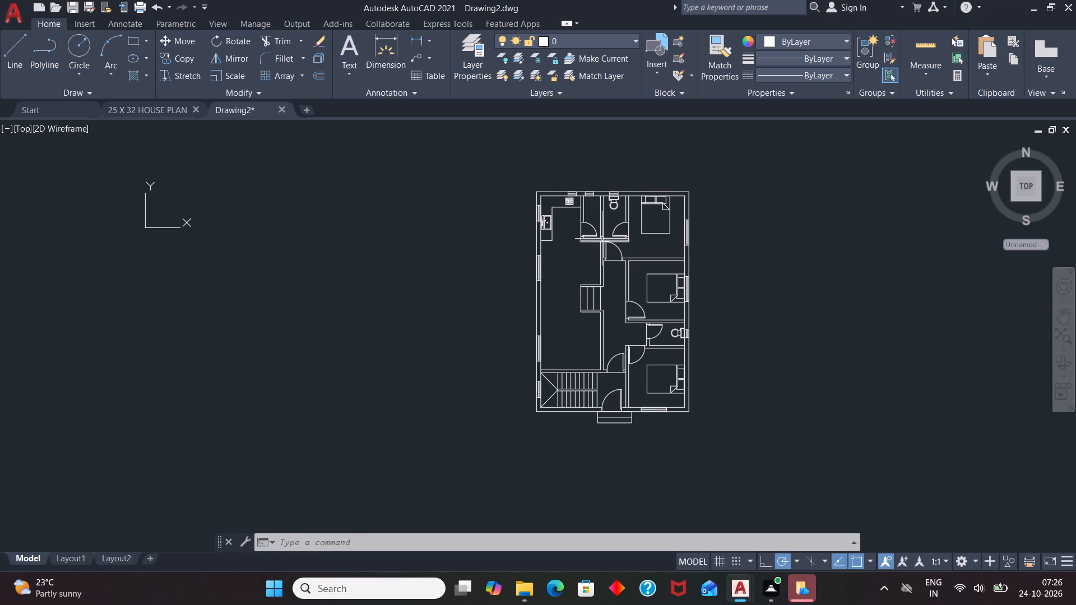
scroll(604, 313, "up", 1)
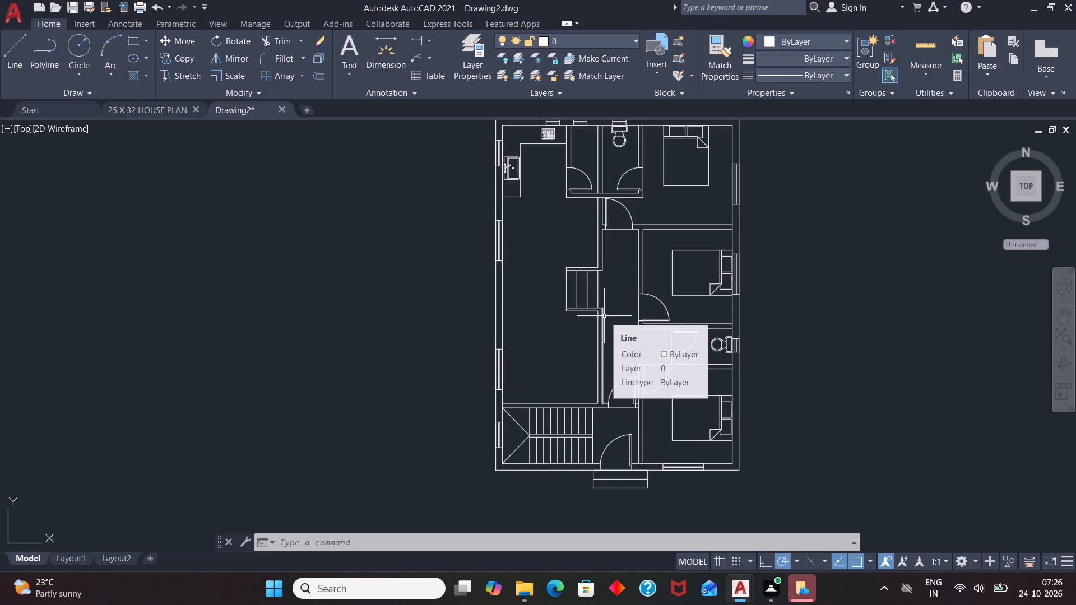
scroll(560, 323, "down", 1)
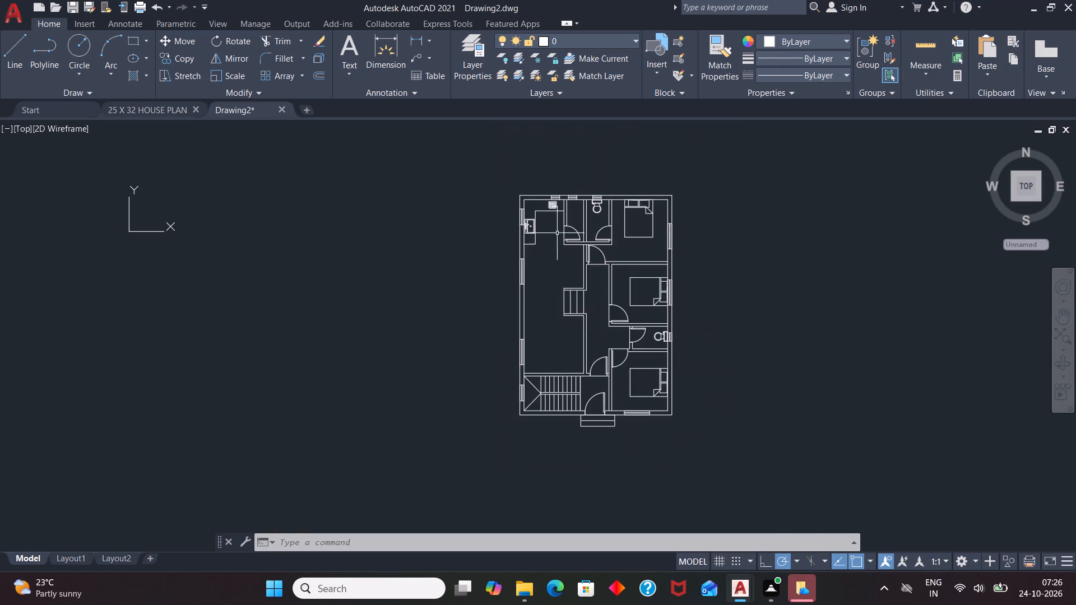
Add a 4" high multiline text label in the kitchen beside the sink reading KITCHEN, with 7'-1" X 7'-11" on the second line.
scroll(551, 212, "up", 2)
key("t")
key("Return")
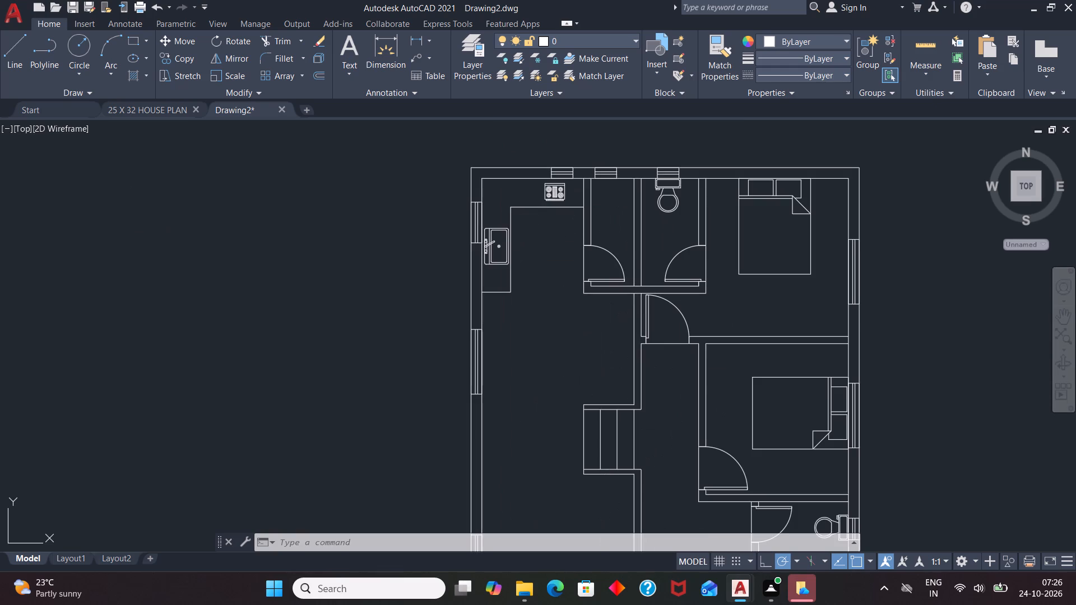
scroll(528, 244, "up", 2)
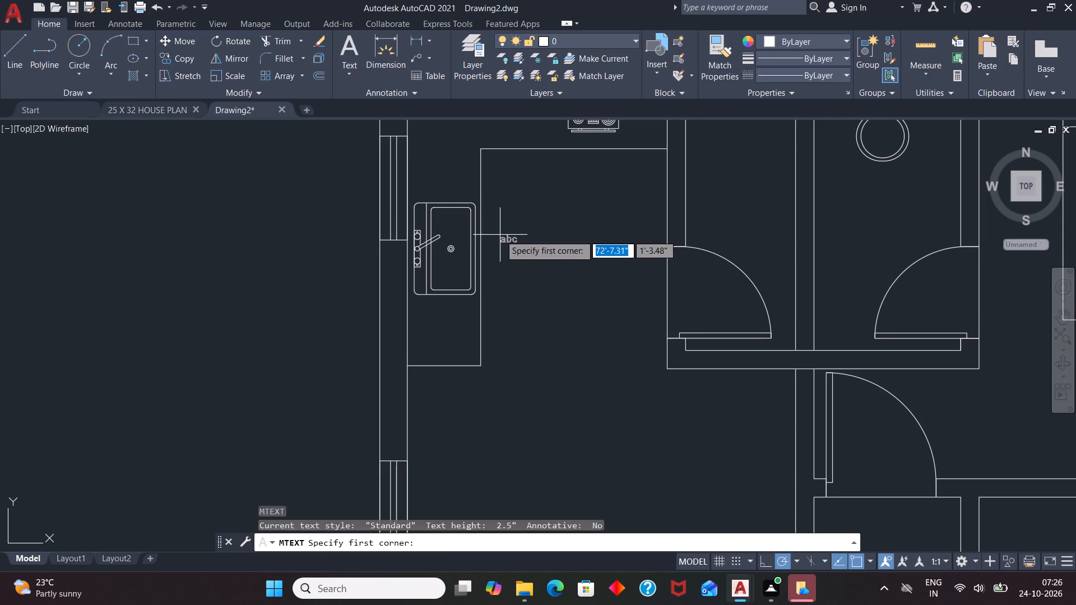
left_click(500, 235)
left_click(631, 310)
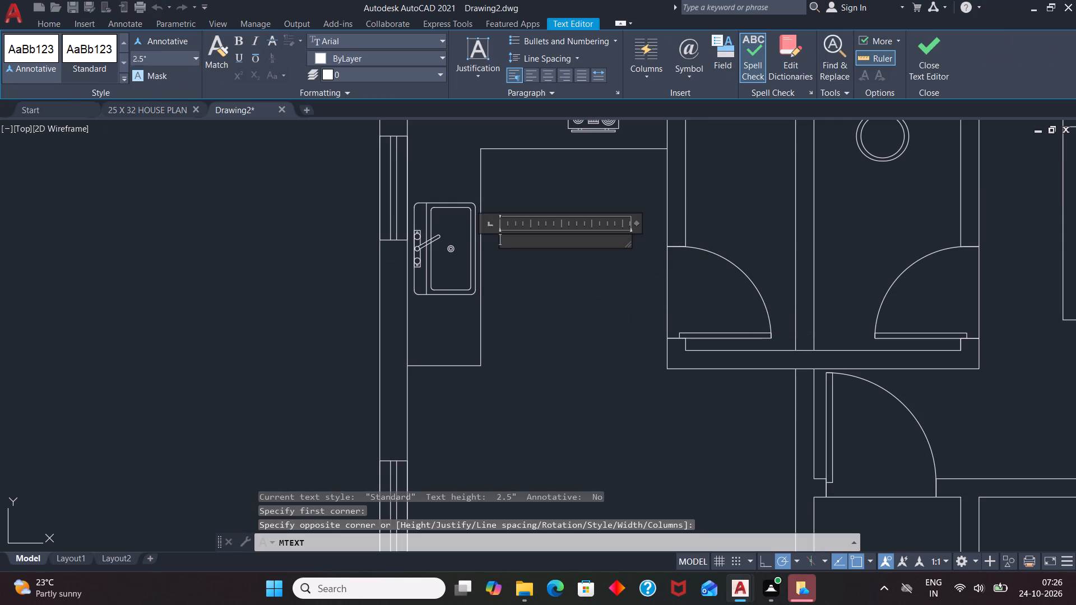
left_click(164, 55)
key("BackSpace")
key("4")
key("Return")
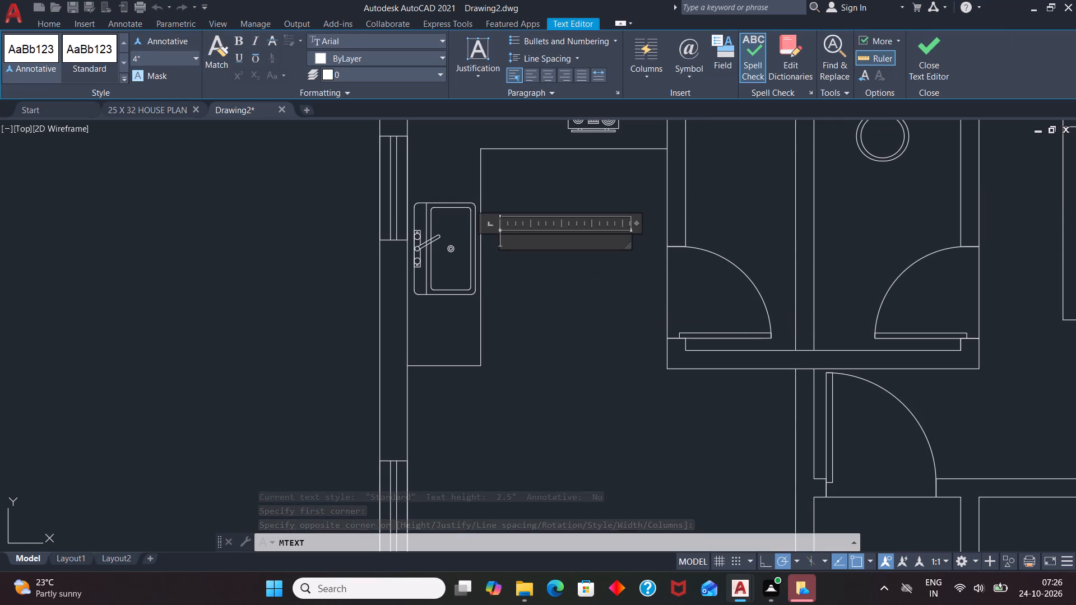
type("KITCHEN")
key("Return")
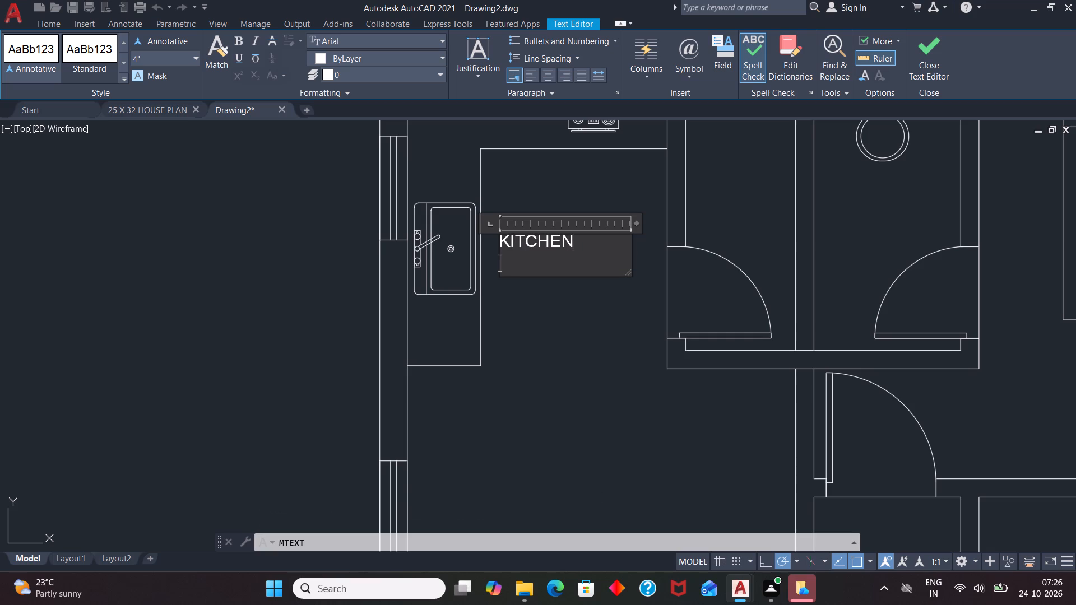
type("7'-1\" X")
key("space")
type("7'-")
type("11")
key("shift+quotedbl")
scroll(472, 277, "down", 1)
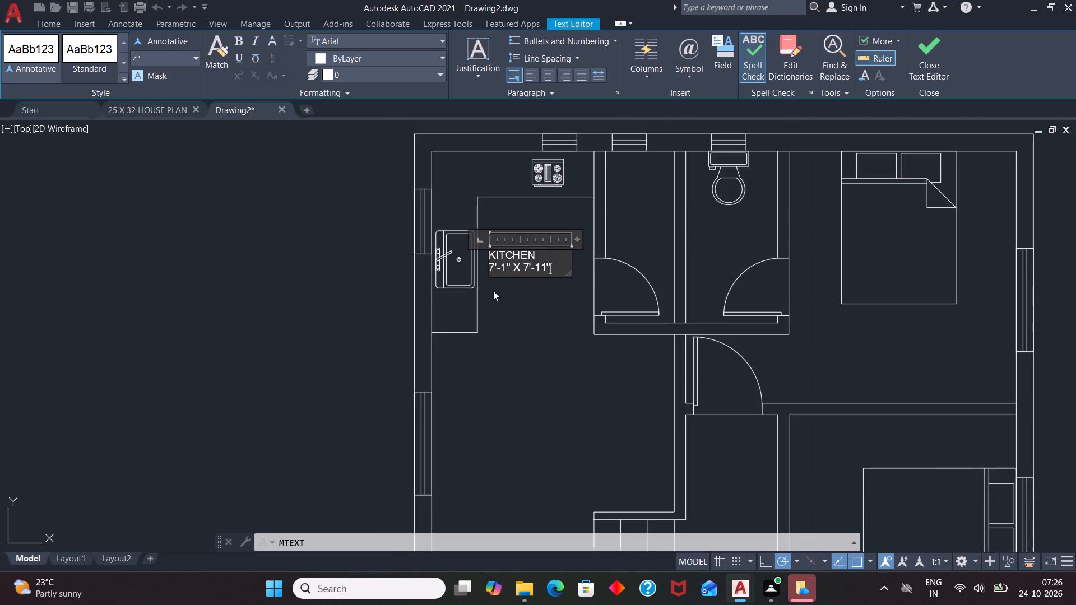
left_click(650, 216)
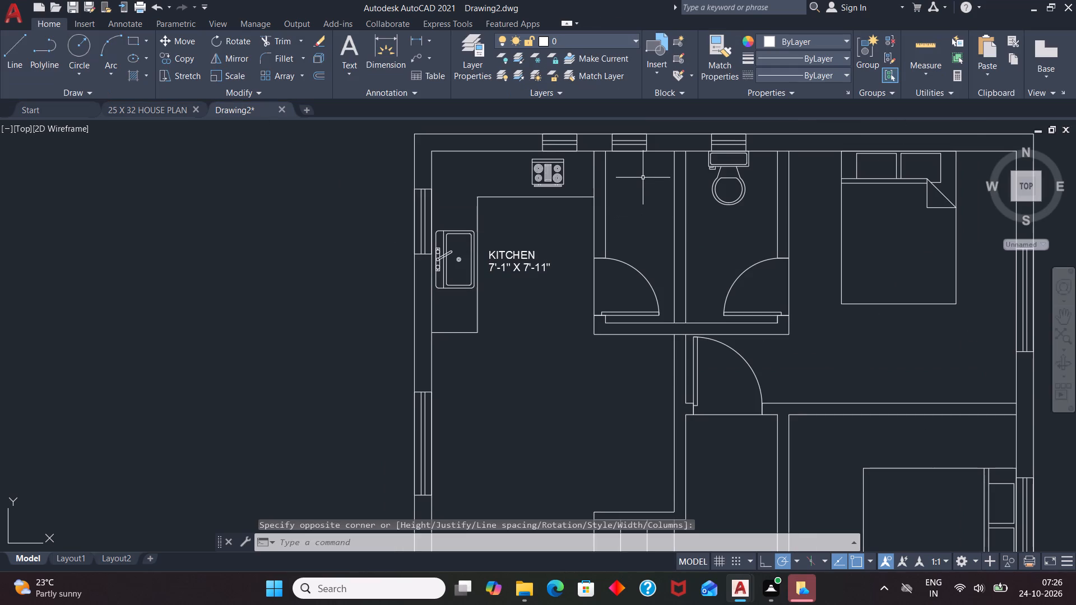
Add a 4" high multiline text label in the small room east of the kitchen reading STORE, with 3'-0" X 7'-6" below it.
key("t")
key("Return")
scroll(632, 183, "up", 2)
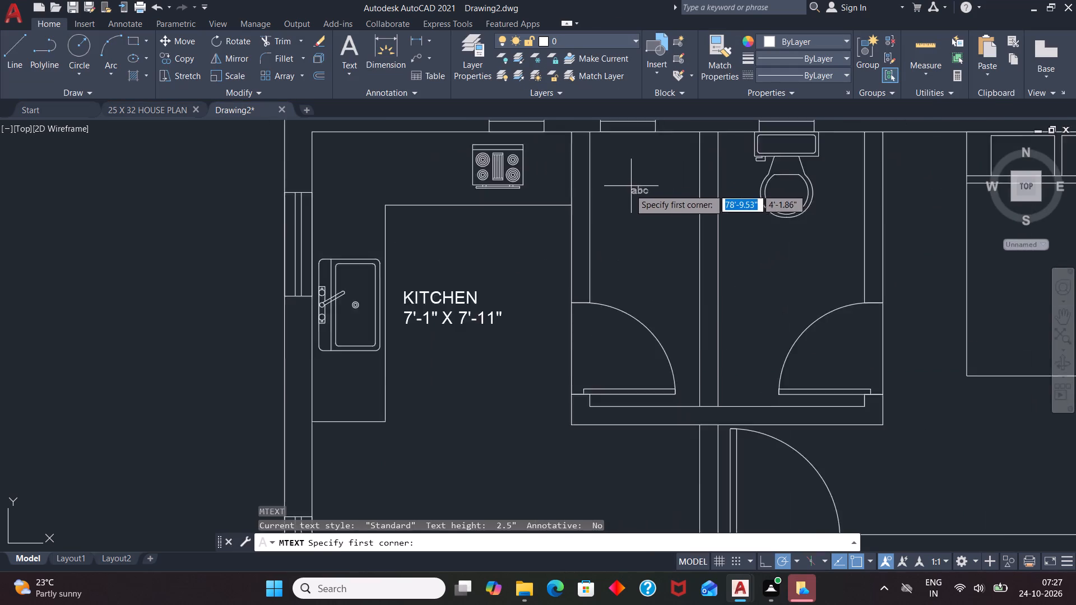
left_click(591, 206)
left_click(723, 297)
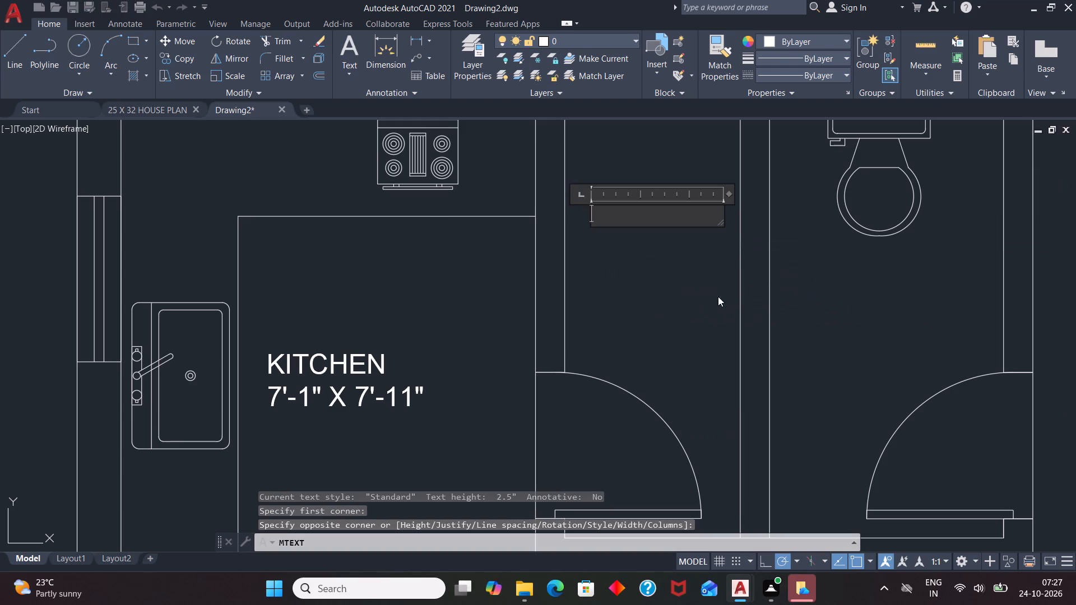
left_click(173, 61)
key("BackSpace")
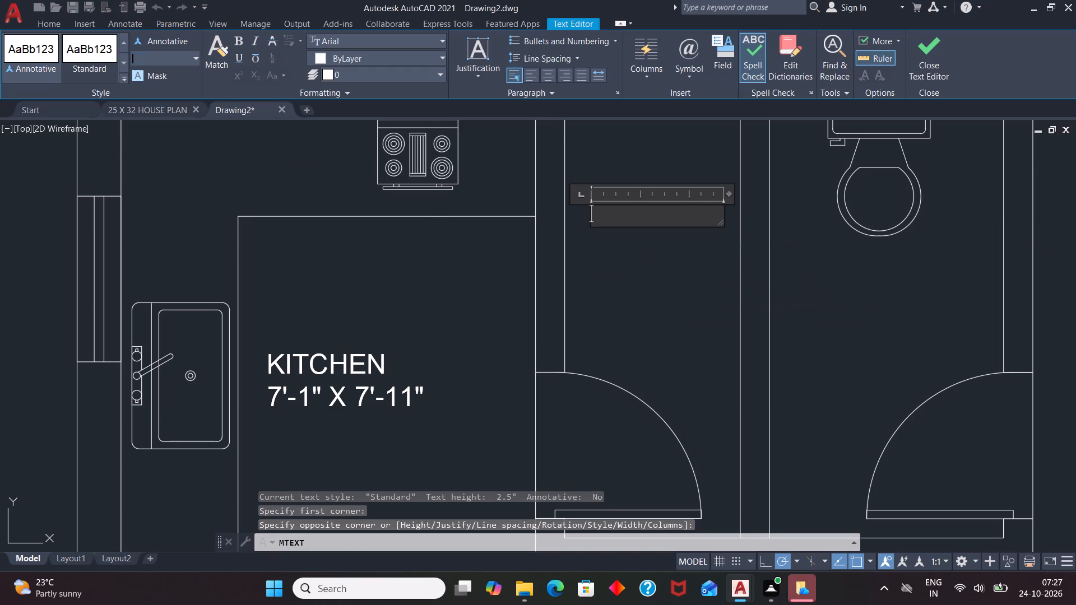
key("4")
key("Return")
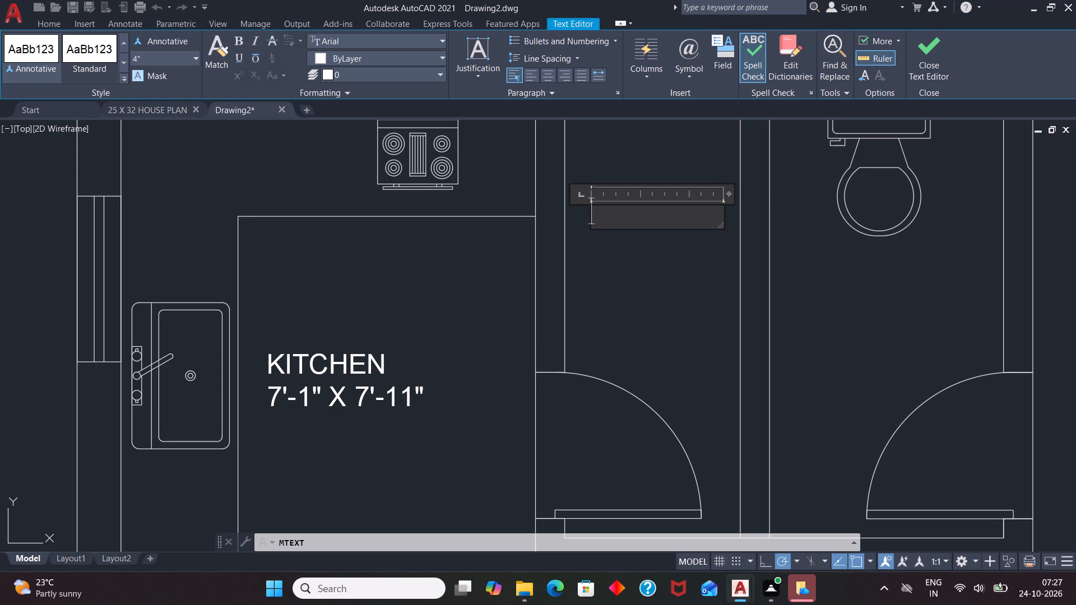
type("STORE")
key("Return")
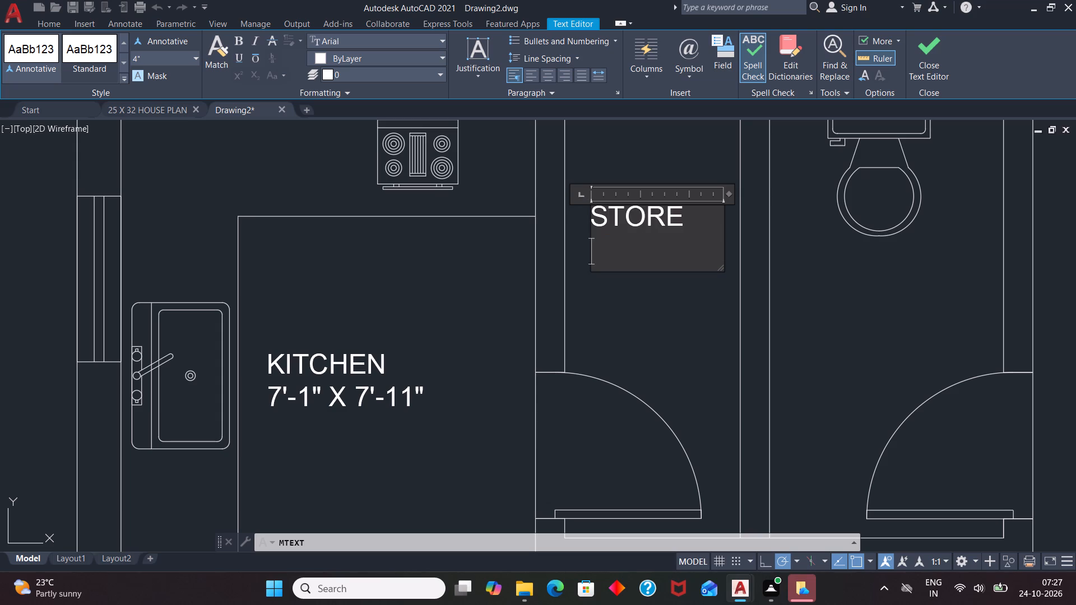
type("3'-0\" X")
key("space")
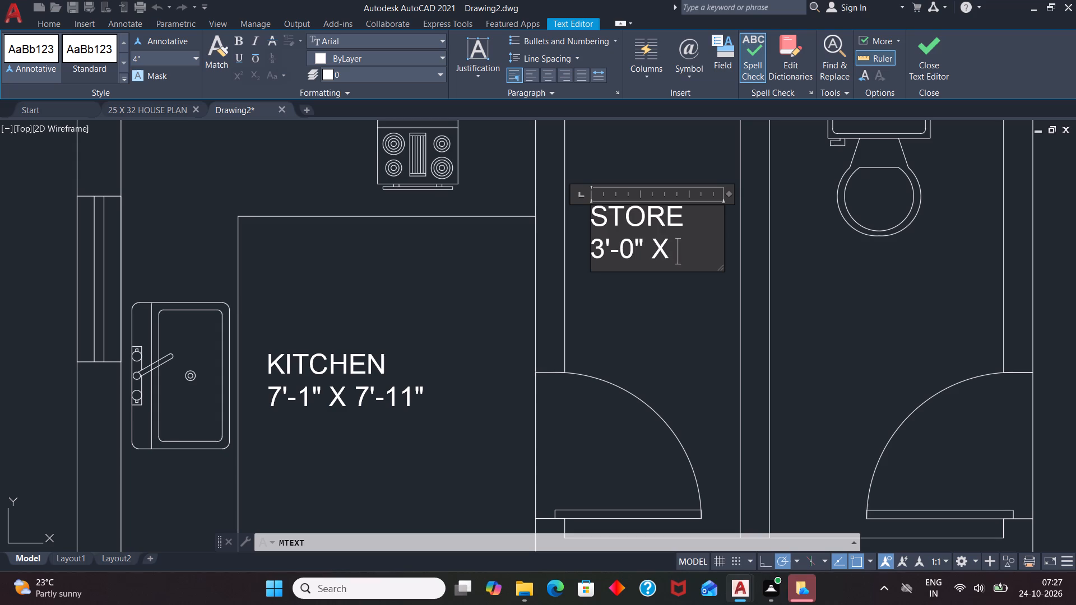
type("7'-")
key("6")
key("shift+quotedbl")
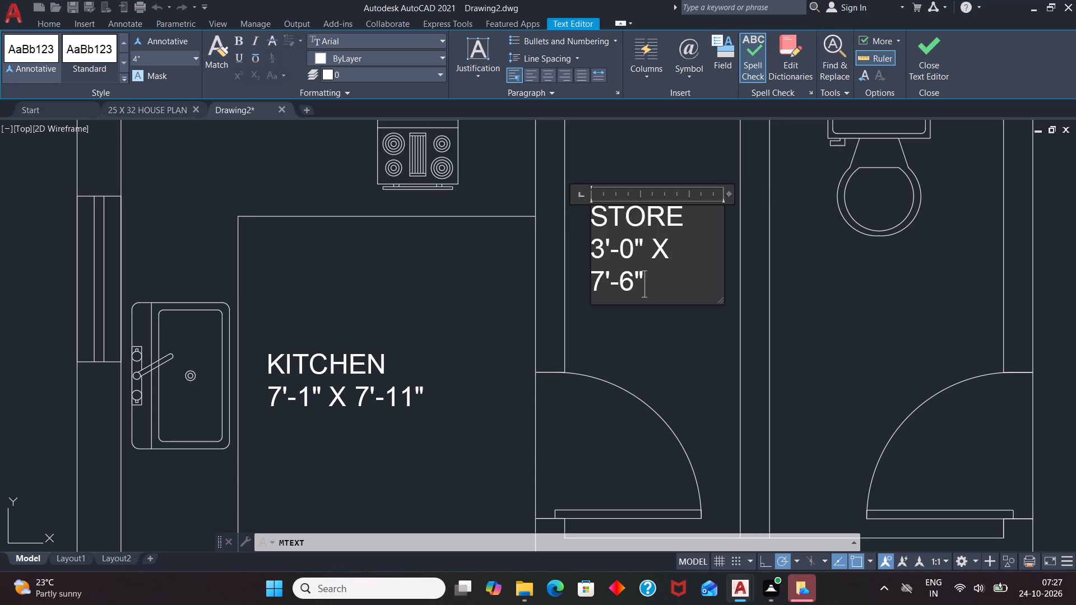
Widen the STORE label's text frame so its dimensions fit on a single line.
double_click(729, 191)
left_click(734, 192)
left_click(669, 226)
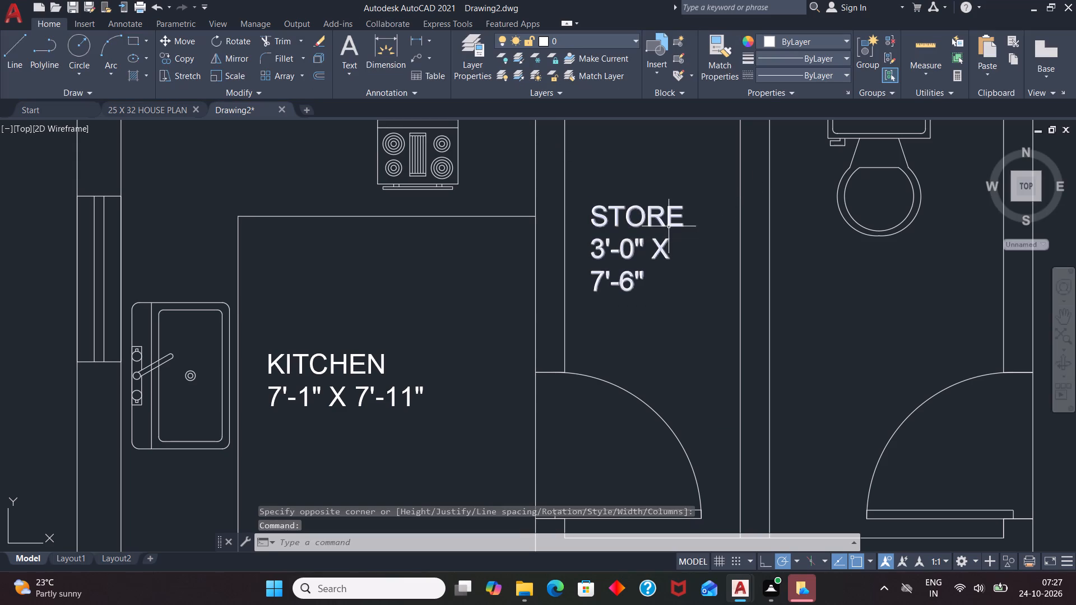
double_click(667, 226)
left_click_drag(689, 192, 750, 184)
left_click(665, 310)
Add a 4" high multiline text label below the northern toilet fixture reading TOILET, with 4'-0" X 7'-6" on the second line.
scroll(610, 303, "down", 2)
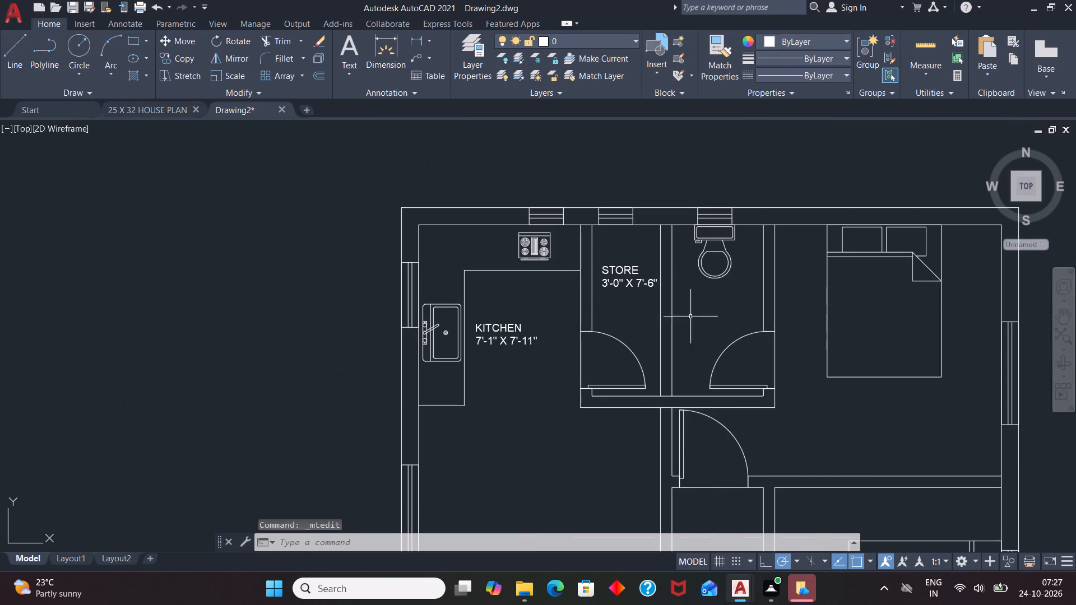
key("t")
key("Return")
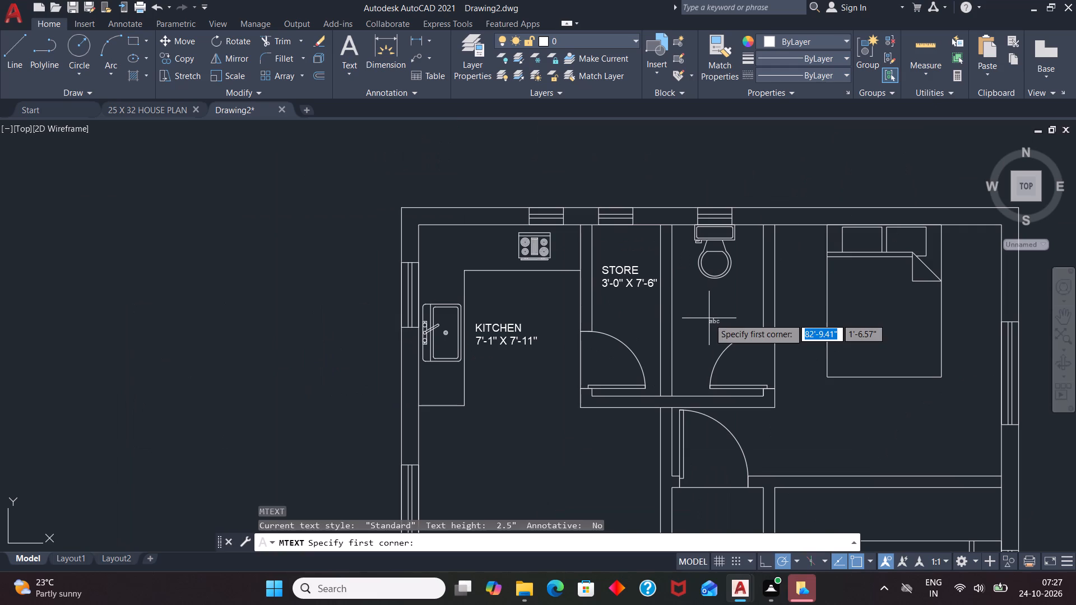
scroll(696, 329, "up", 1)
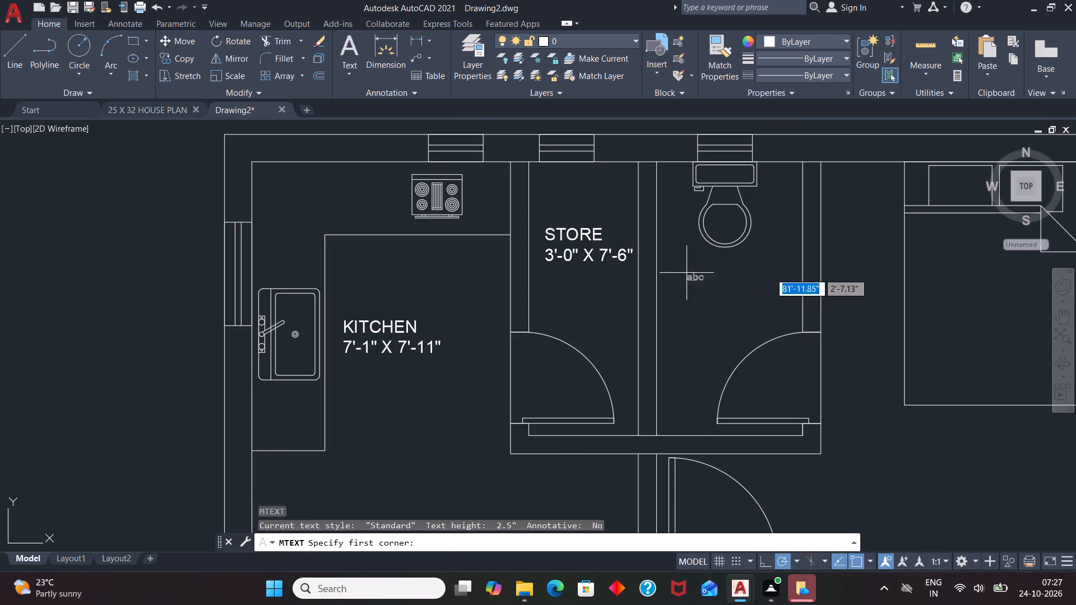
left_click(687, 273)
left_click(779, 313)
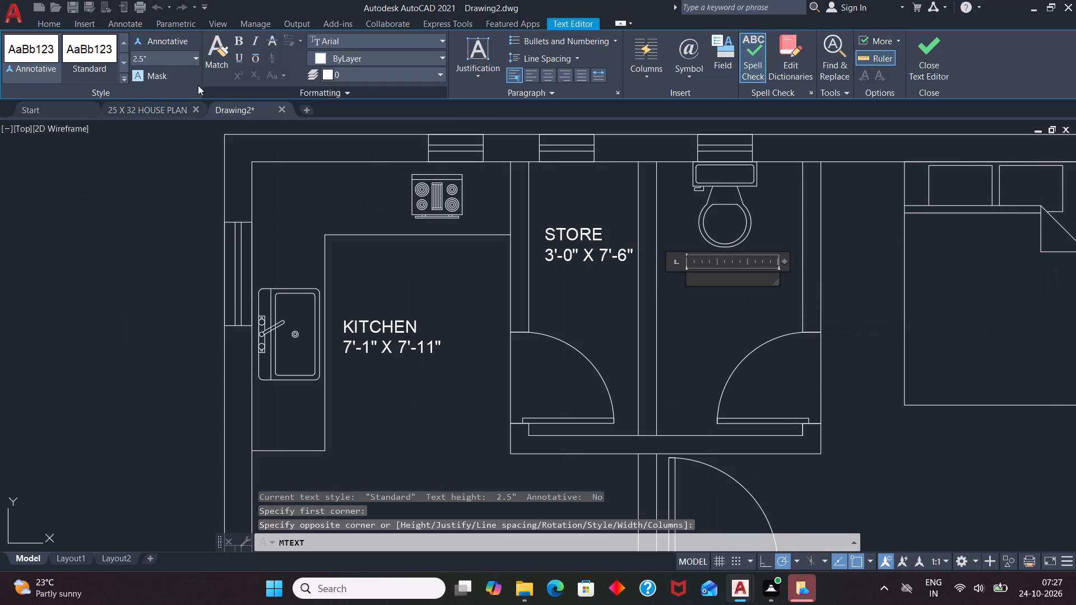
left_click(163, 63)
key("BackSpace")
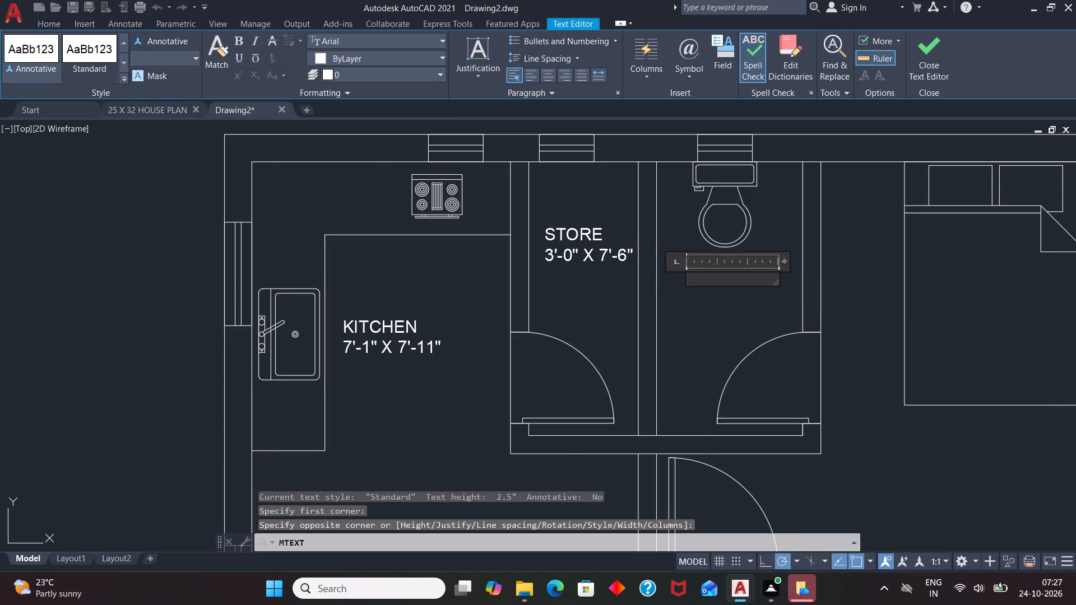
key("4")
key("Return")
type("TOILET")
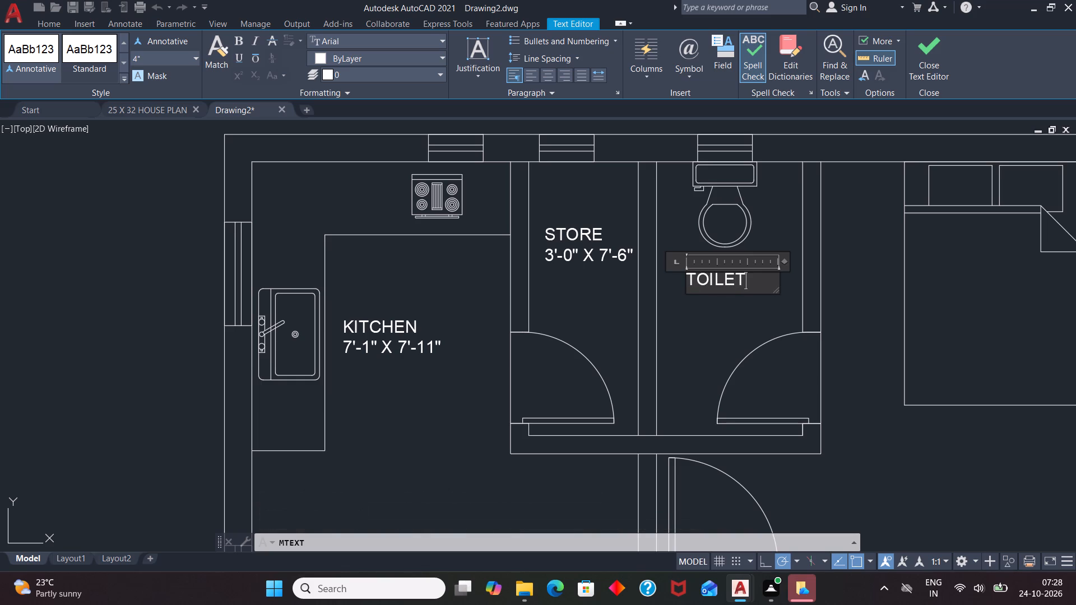
key("Return")
type("4'-0\" X")
key("space")
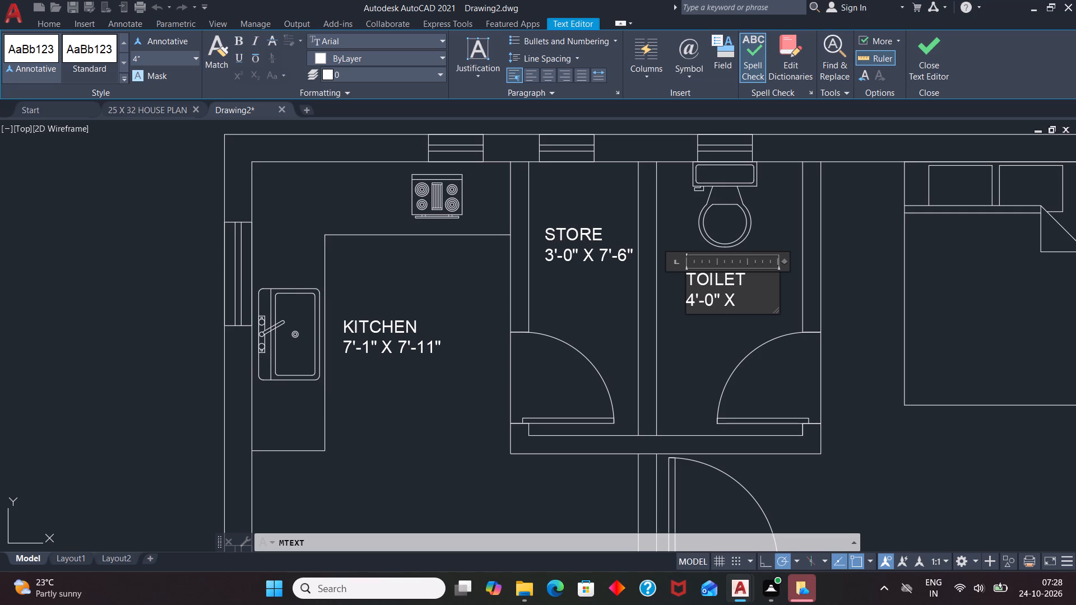
type("7'-")
key("6")
key("shift+quotedbl")
left_click(560, 278)
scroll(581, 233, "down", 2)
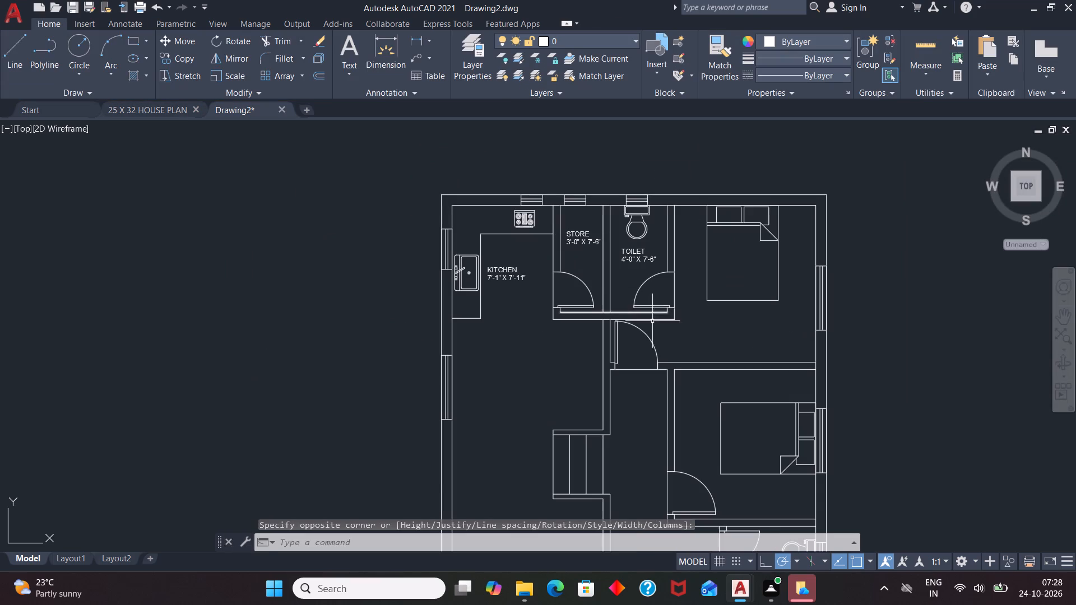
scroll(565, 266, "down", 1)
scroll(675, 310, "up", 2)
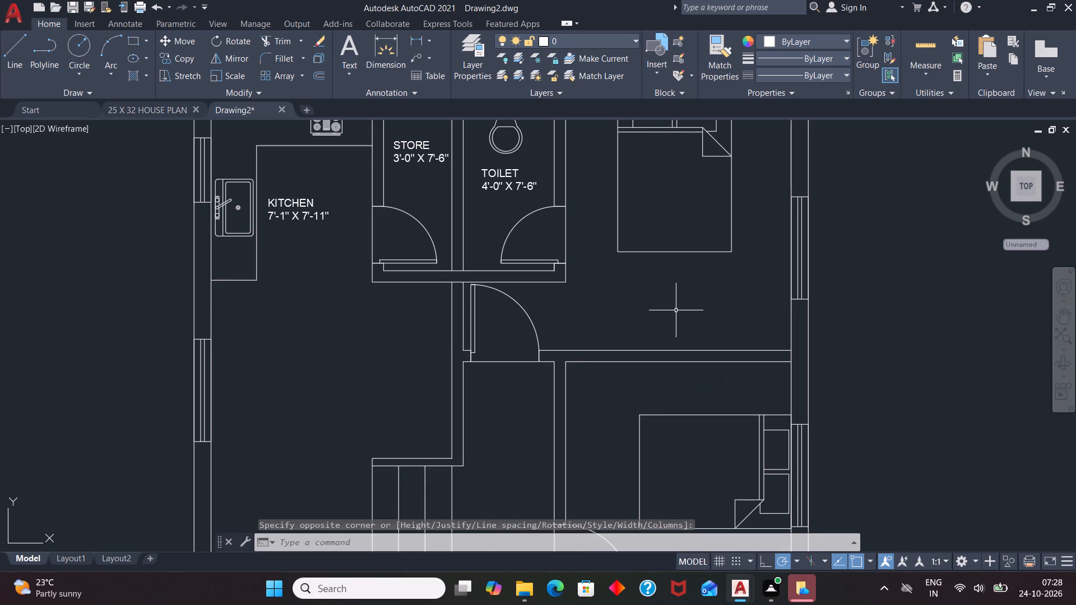
Add a 4" high multiline text label below the northern bedroom's bed reading BEDROOM -1, with 10'-0" X 11'-0" on the second line.
key("t")
key("Return")
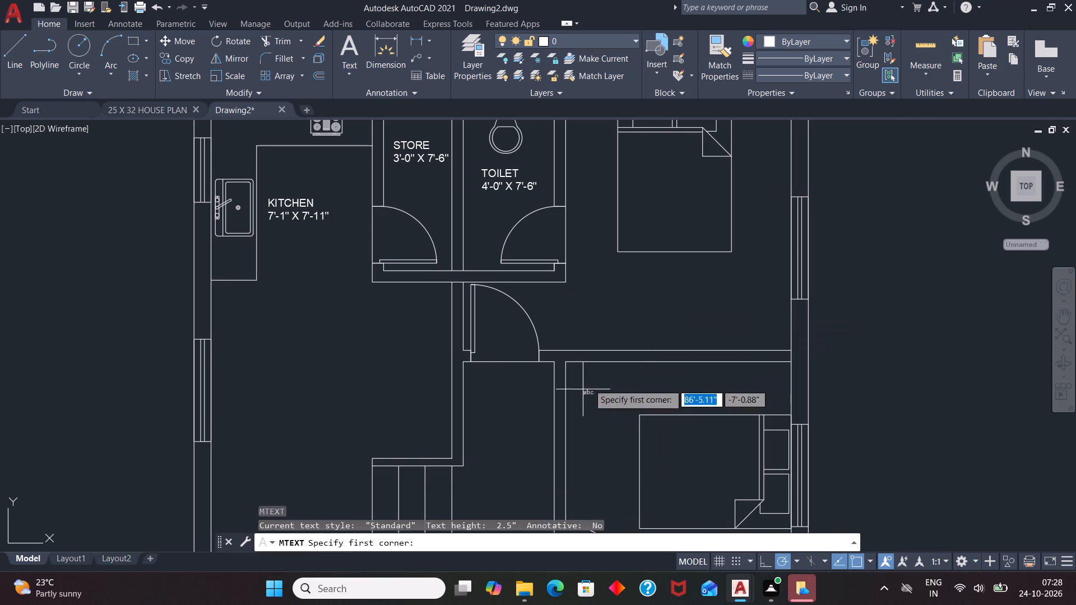
scroll(616, 296, "up", 2)
left_click_drag(623, 247, 628, 255)
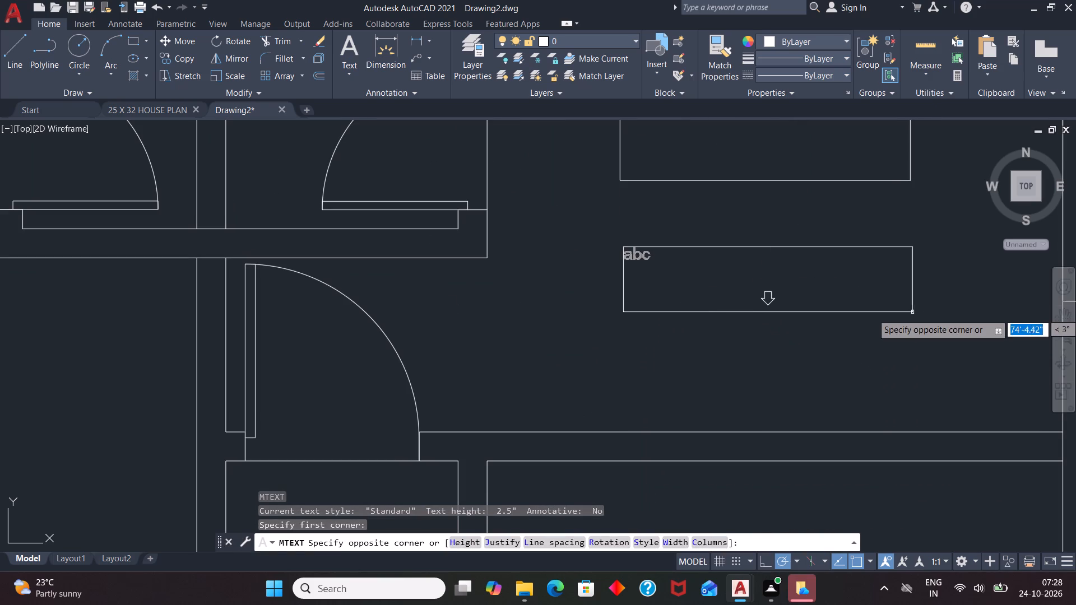
left_click(948, 318)
left_click(156, 55)
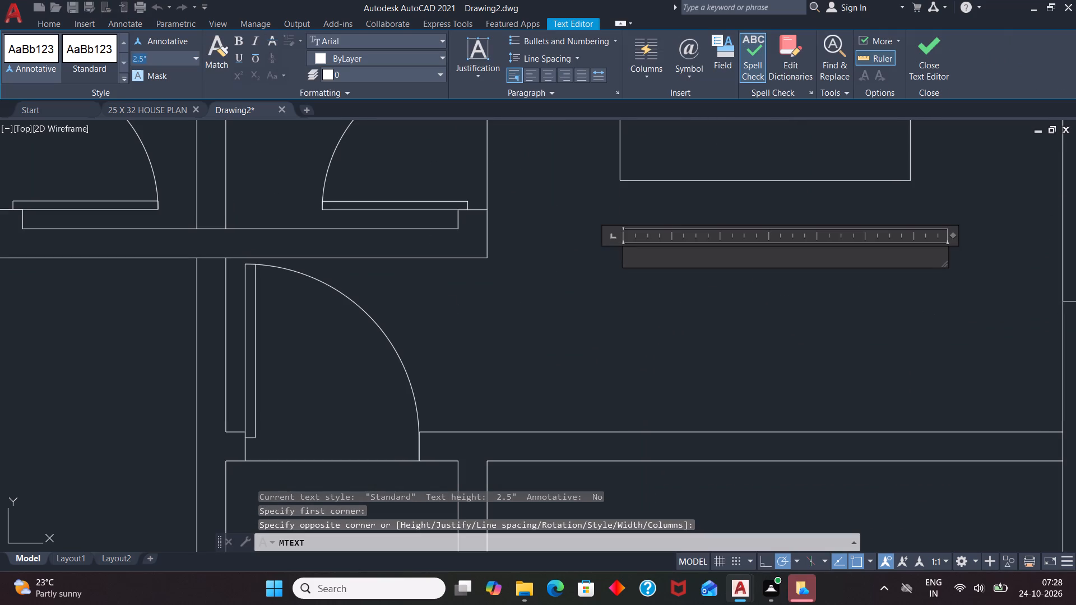
key("BackSpace")
key("4")
key("Return")
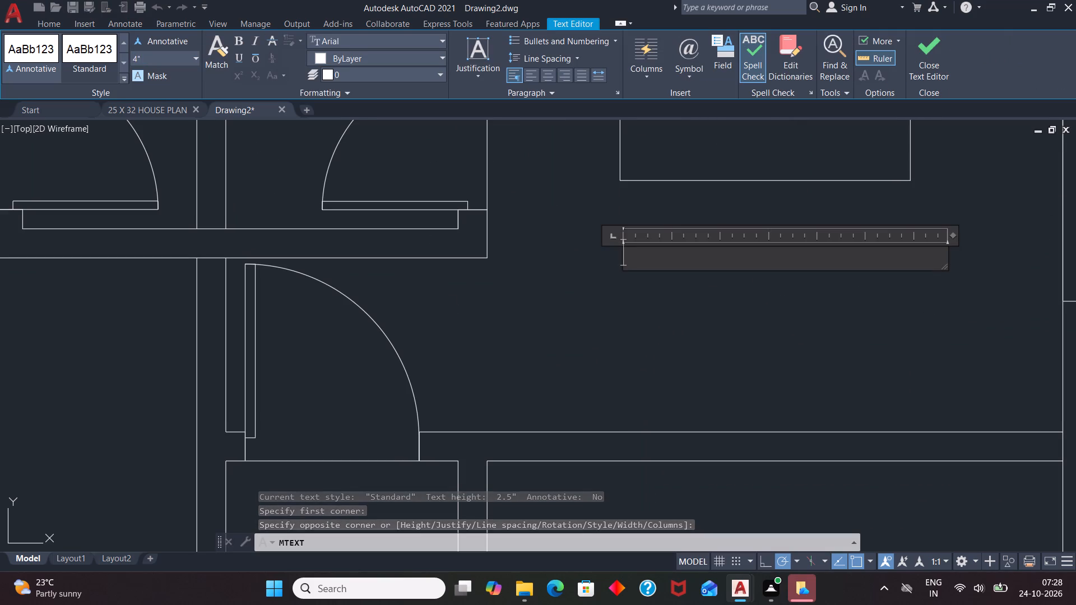
type("BEDROOM")
key("Return")
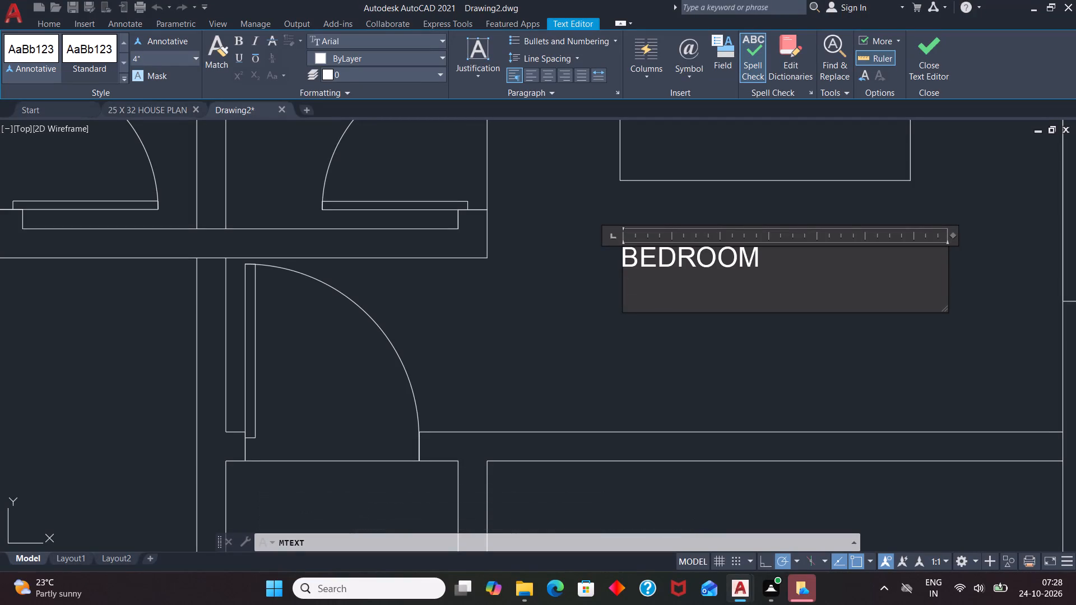
key("BackSpace")
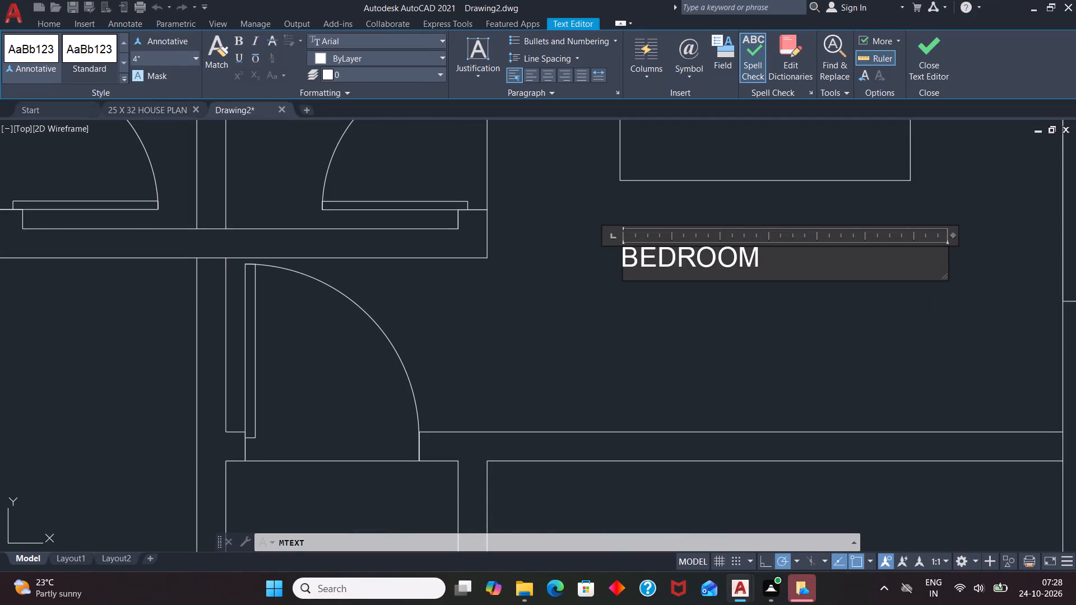
key("space")
type("-")
key("1")
key("Return")
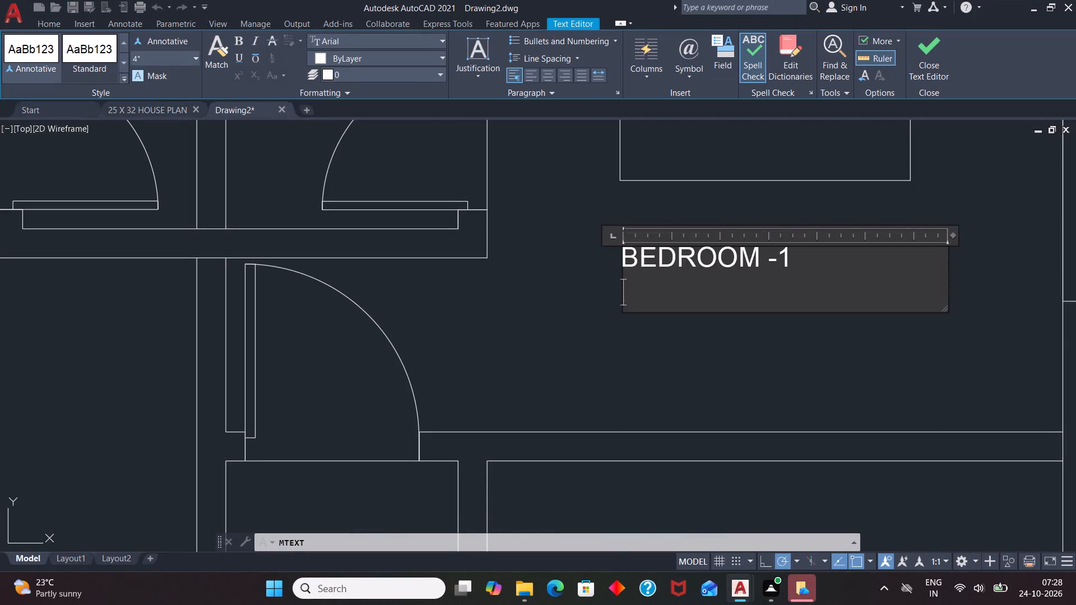
type("10'")
key("minus")
type("0\" X")
key("space")
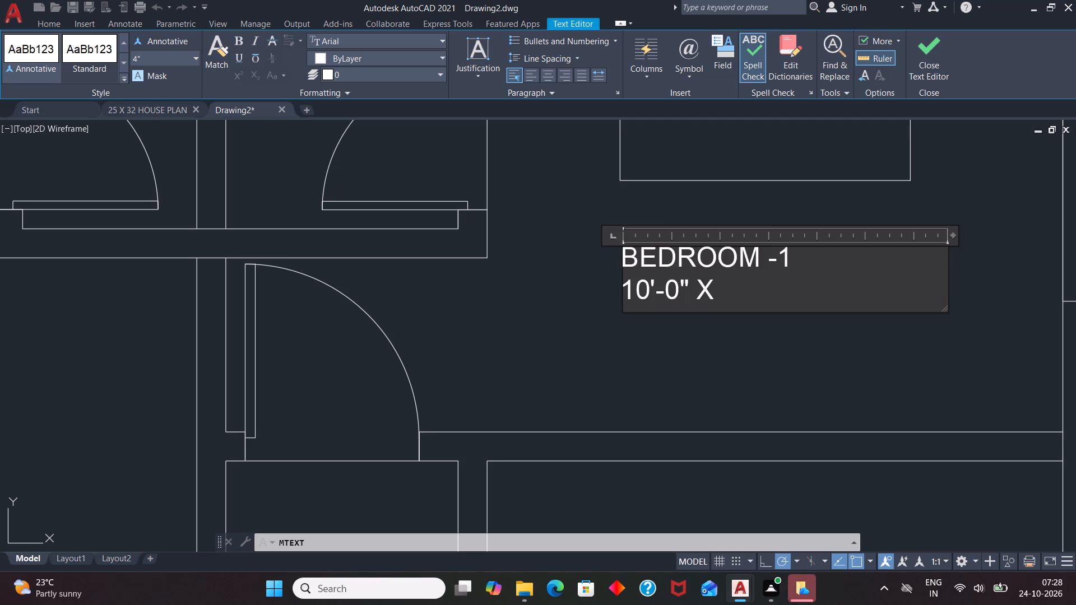
type("11'-0\"")
left_click(491, 353)
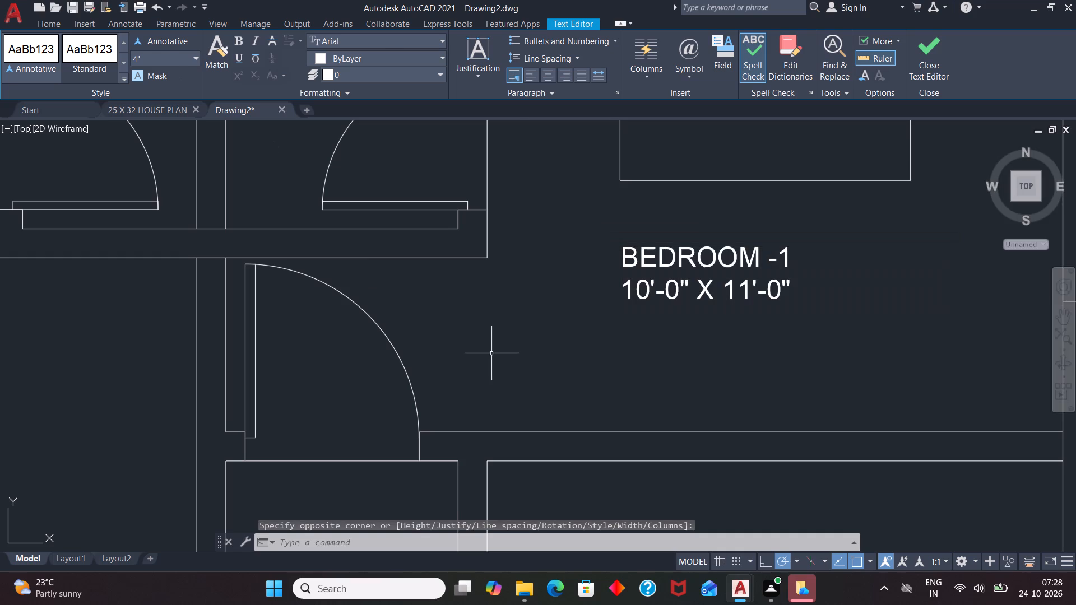
Add a 4" high multiline text label above the middle bedroom's bed reading BEDROOM -2, with 10'-0" X 10'-6" on the second line.
scroll(707, 294, "down", 2)
scroll(699, 241, "down", 2)
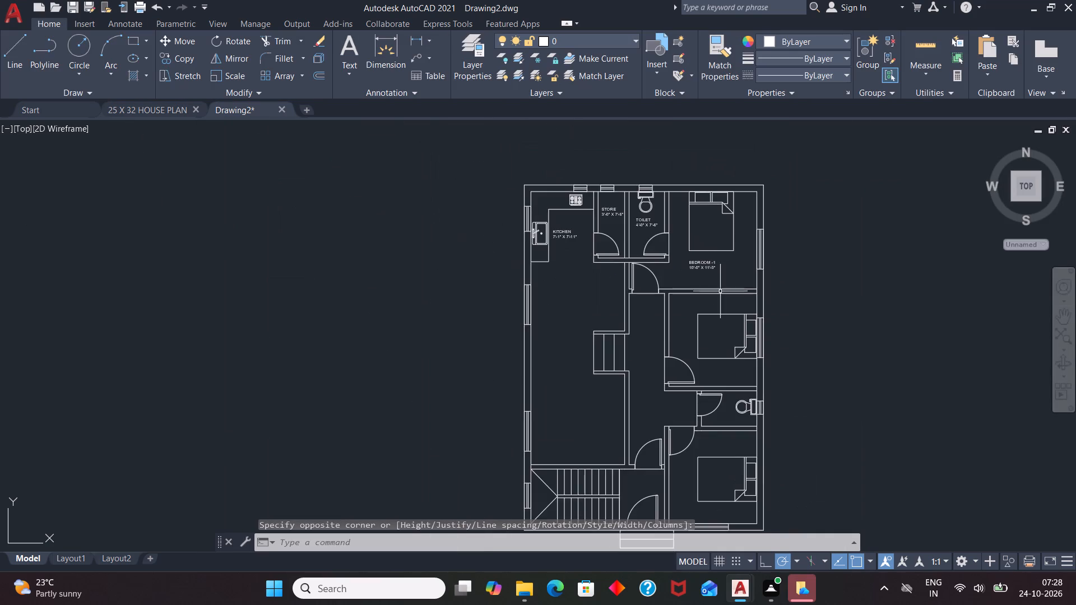
scroll(733, 311, "up", 2)
key("r")
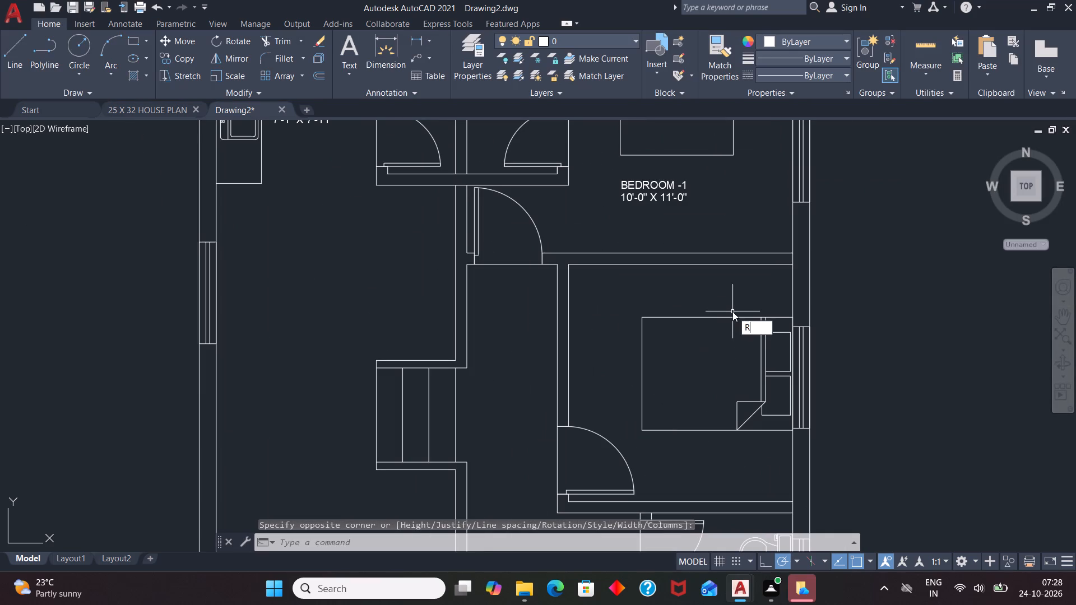
key("BackSpace")
key("t")
key("Return")
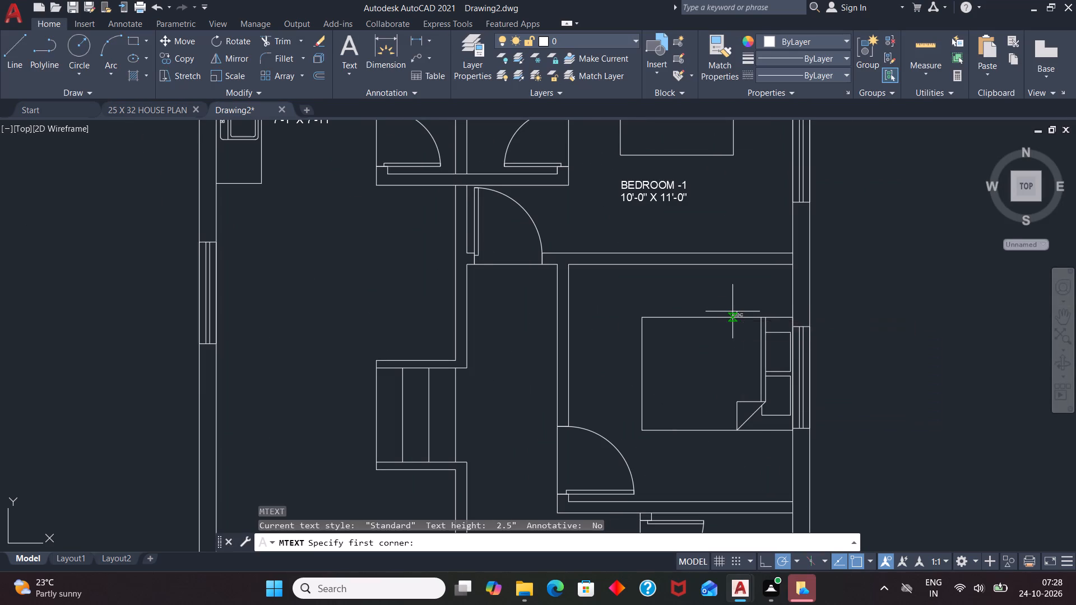
scroll(655, 290, "up", 3)
left_click(601, 249)
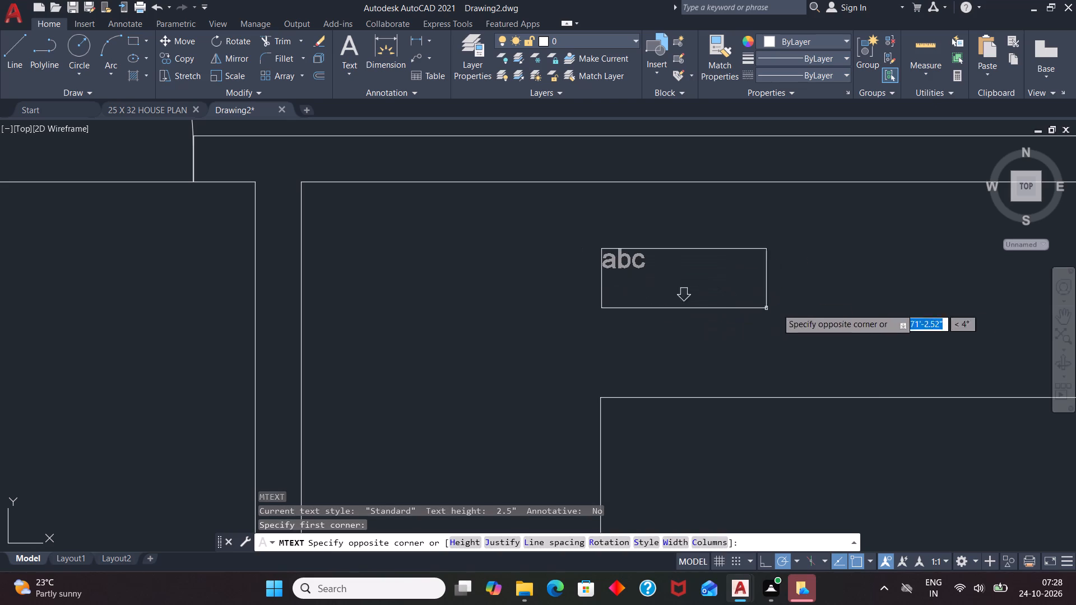
left_click(915, 336)
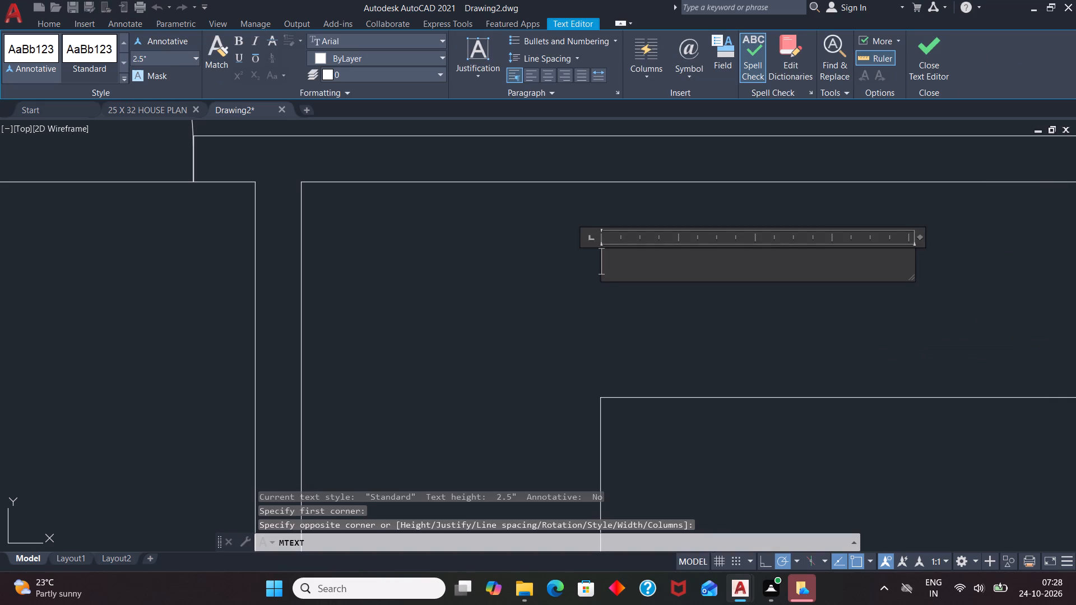
left_click(165, 61)
key("BackSpace")
key("4")
key("Return")
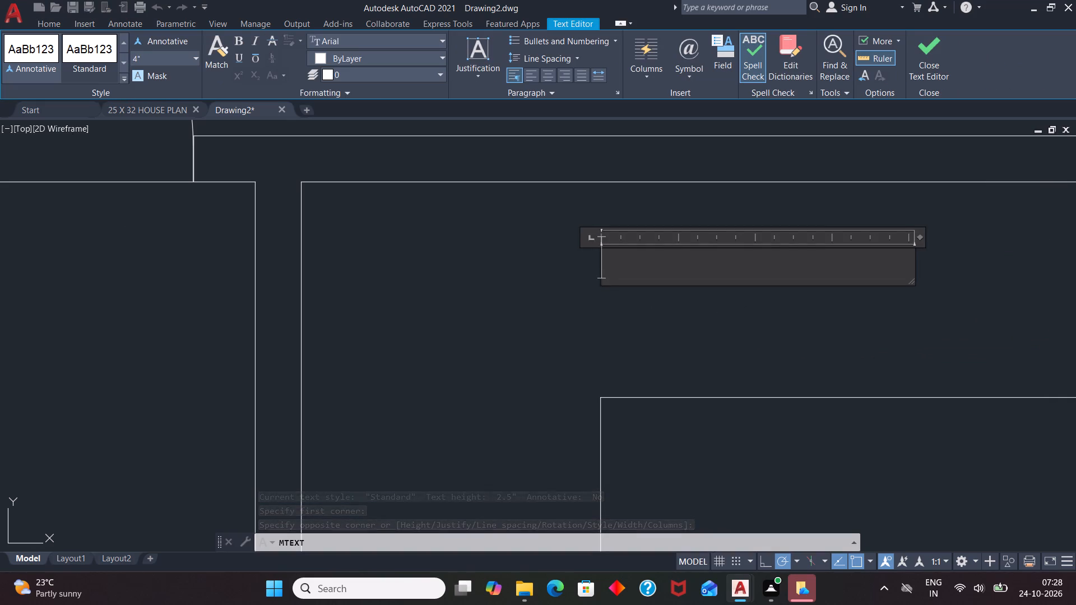
type("BEDROOM-2")
key("BackSpace")
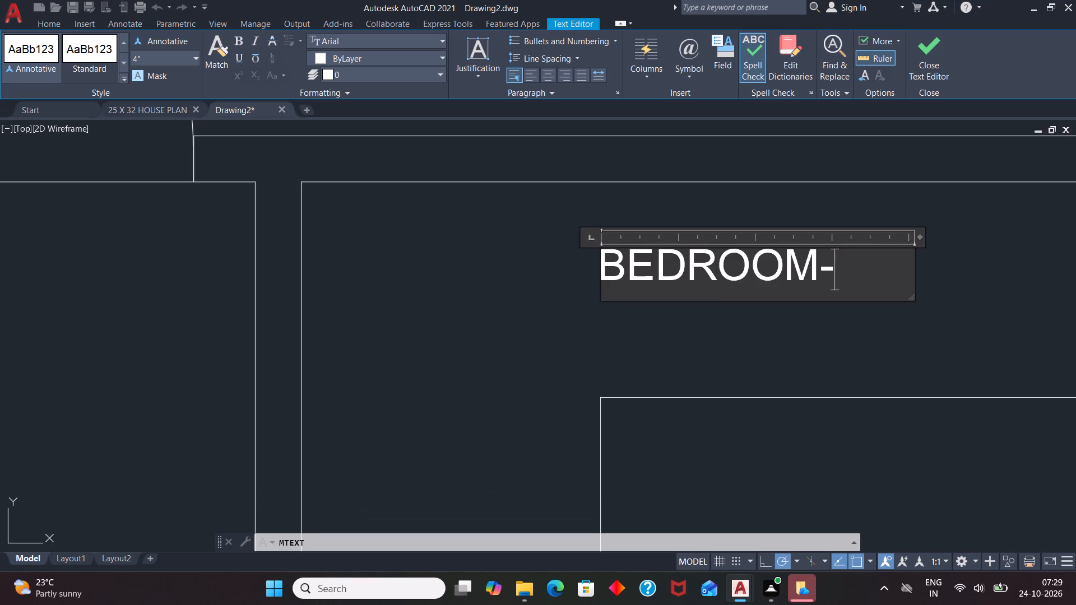
key("BackSpace")
key("space")
type("-2")
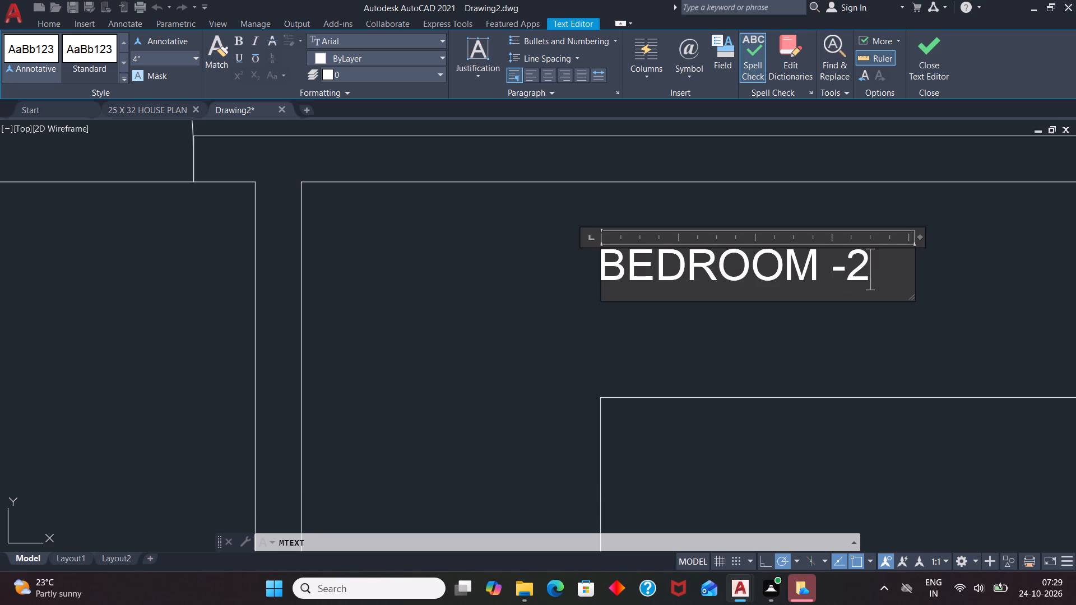
key("Return")
type("10'-0\" X")
key("space")
type("10'-")
type("6\"")
left_click(679, 350)
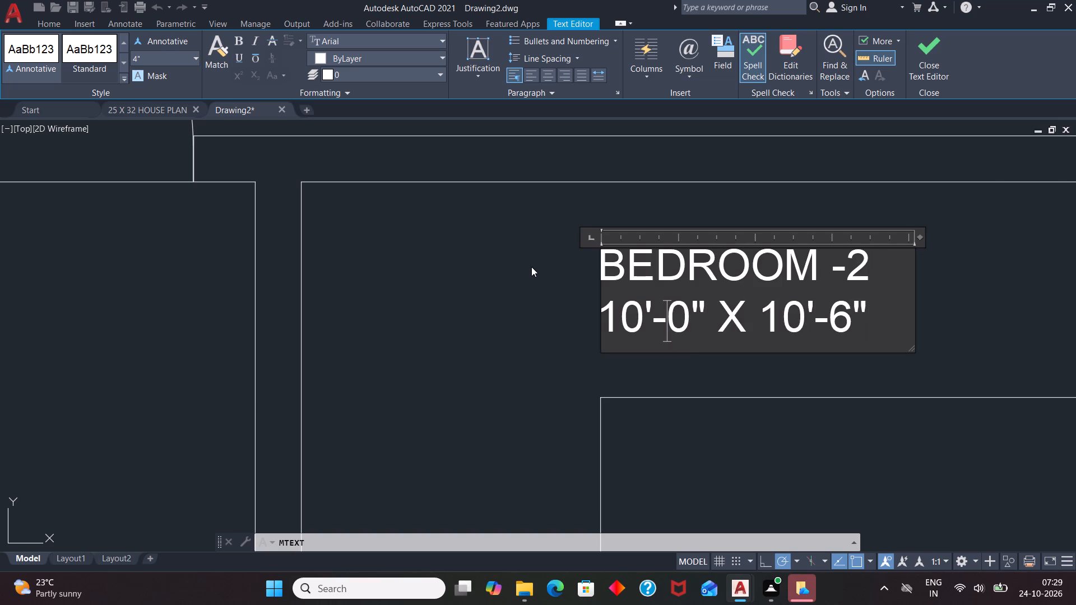
left_click(531, 267)
Add a 4" high multiline text label in the southern toilet, beside its door, reading C TOILET, with 6'-3" X 4'-0" on the second line.
scroll(528, 259, "down", 4)
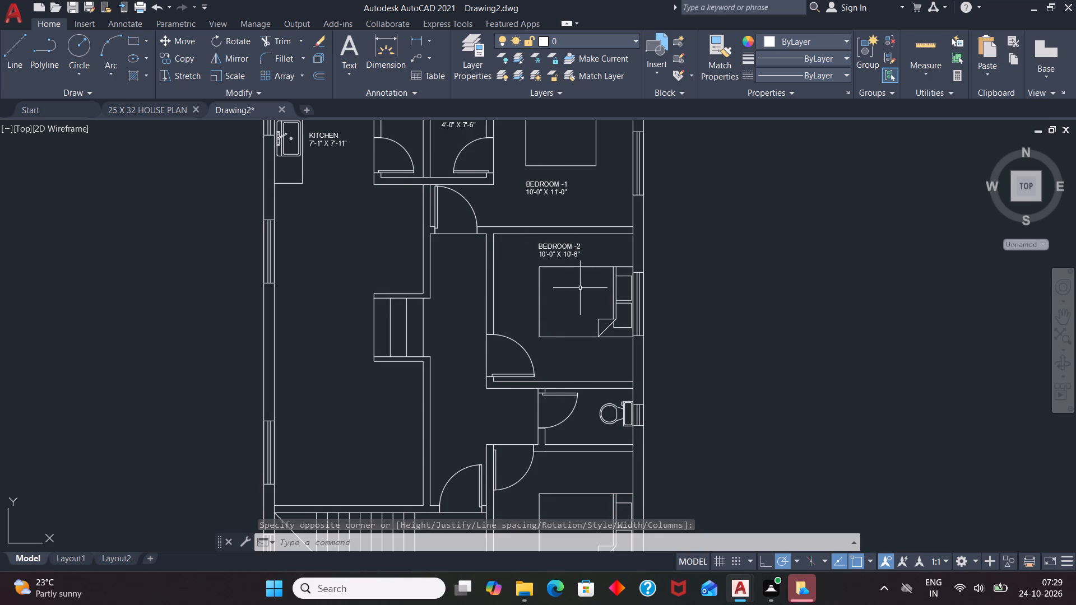
scroll(581, 293, "down", 1)
scroll(583, 385, "up", 3)
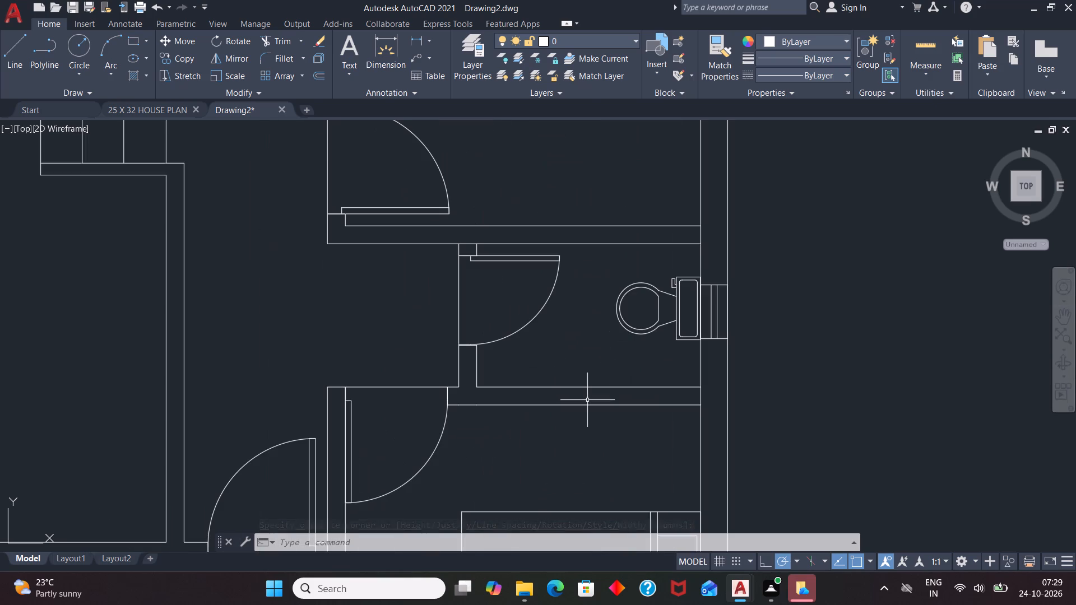
key("t")
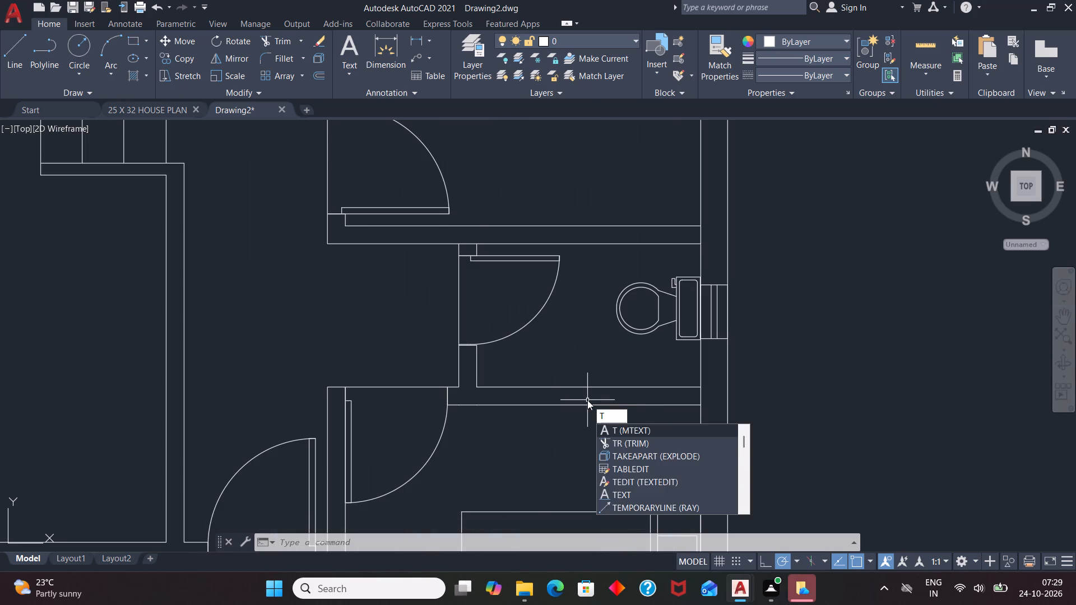
key("Return")
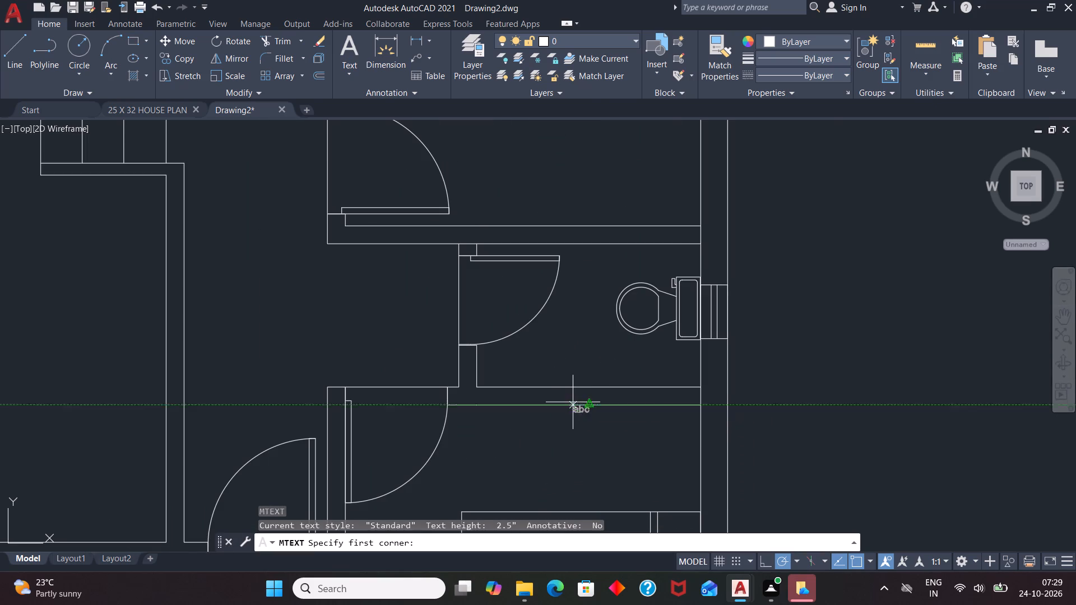
scroll(554, 355, "up", 3)
left_click(488, 330)
left_click(910, 417)
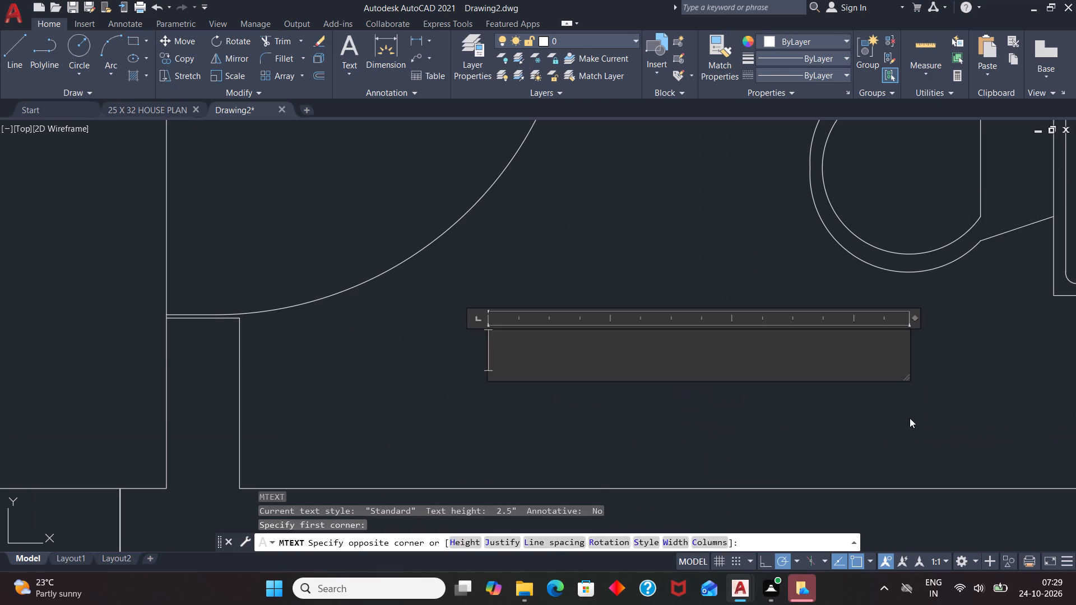
left_click(164, 58)
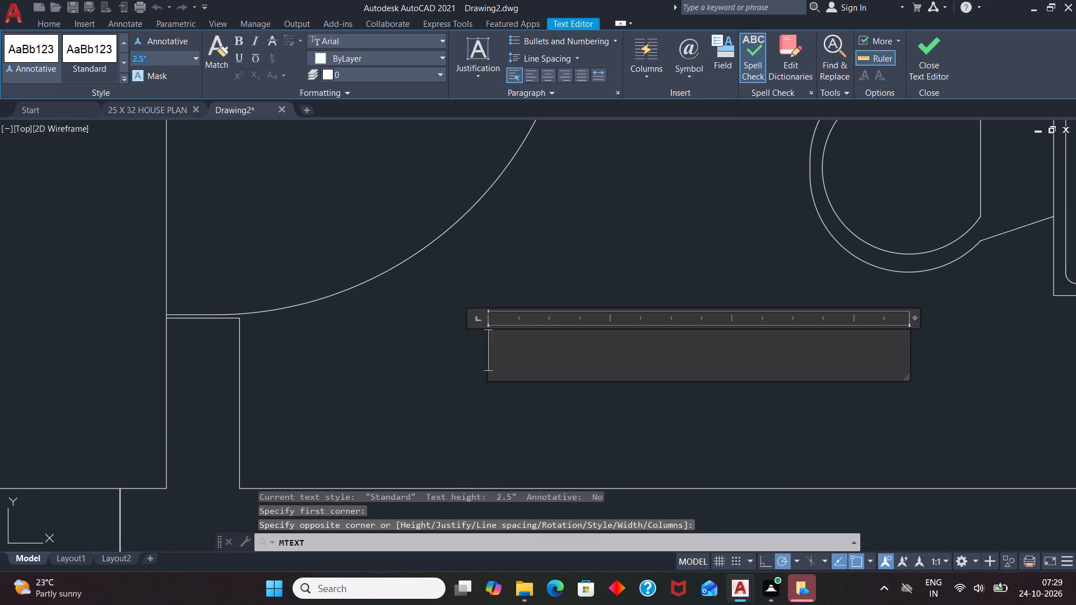
key("BackSpace")
key("4")
key("Return")
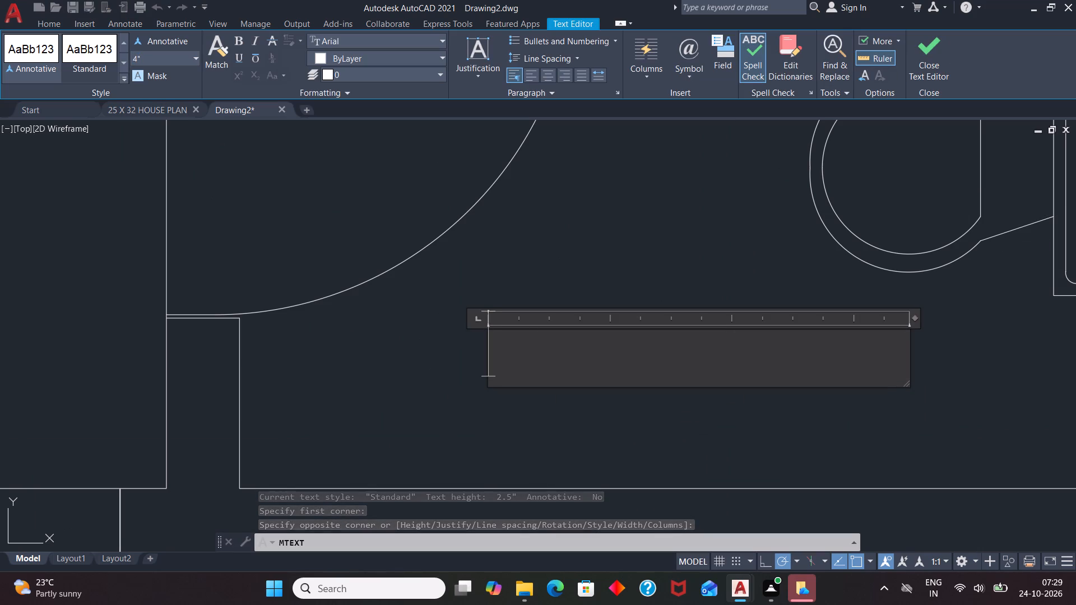
type("C TOILET")
key("Return")
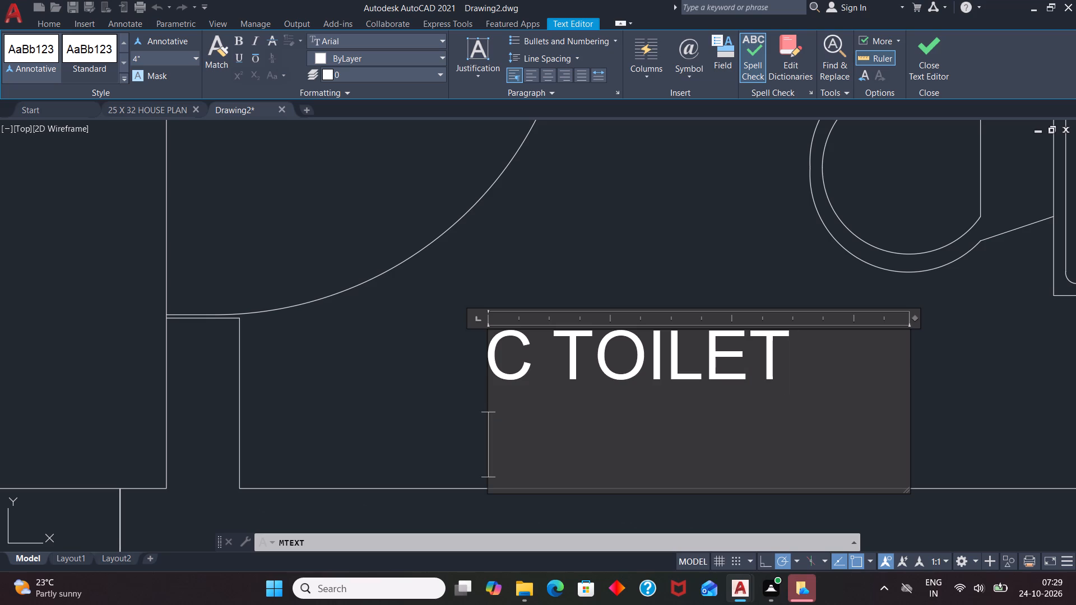
type("6'-3\" X")
key("space")
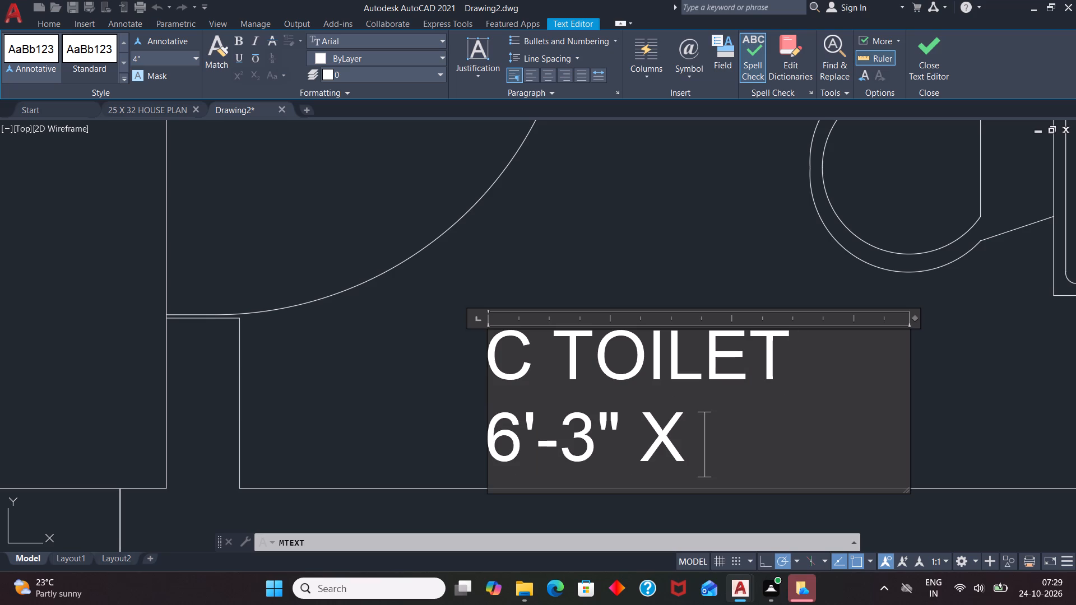
type("4'-0\"")
left_click(491, 221)
Add a 4" high multiline text label above the southern bedroom's bed reading BEDROOM - 3, with 10'-0" X 10'-7" on the second line.
scroll(521, 244, "down", 4)
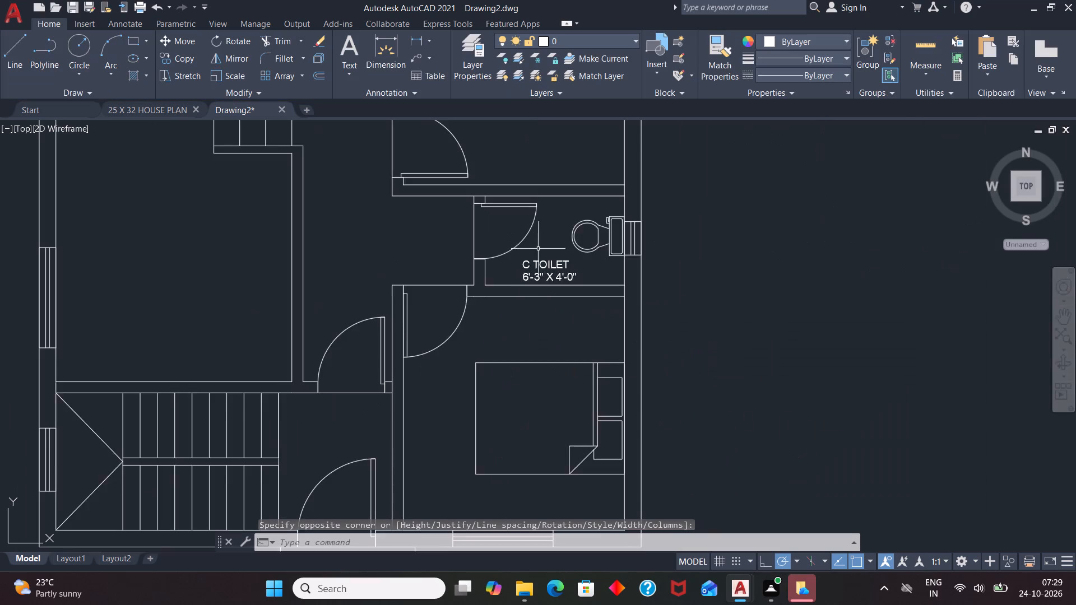
scroll(546, 242, "down", 3)
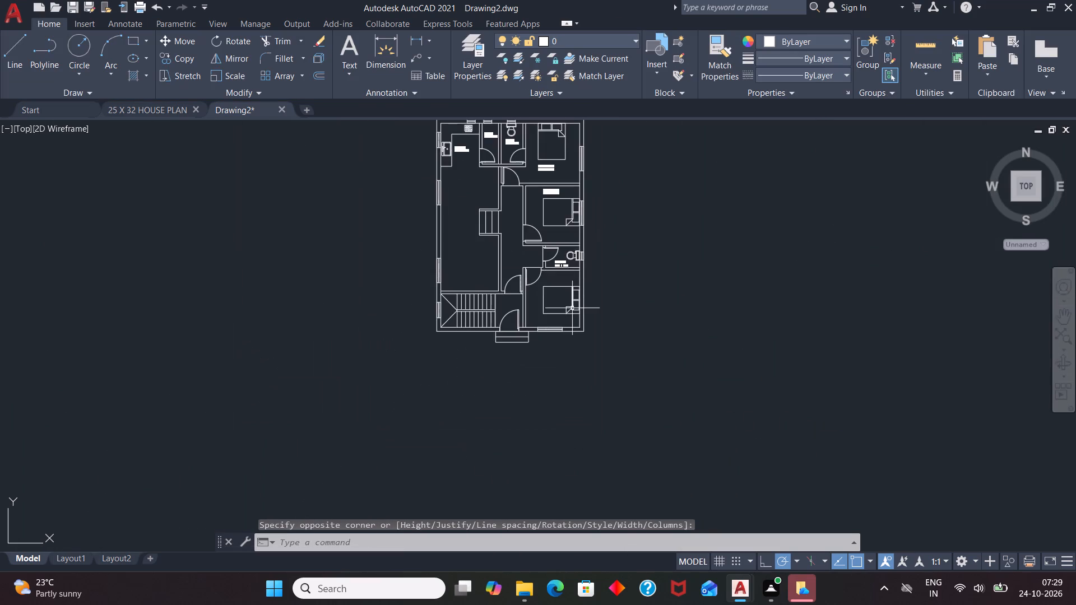
scroll(571, 310, "up", 3)
key("t")
key("Return")
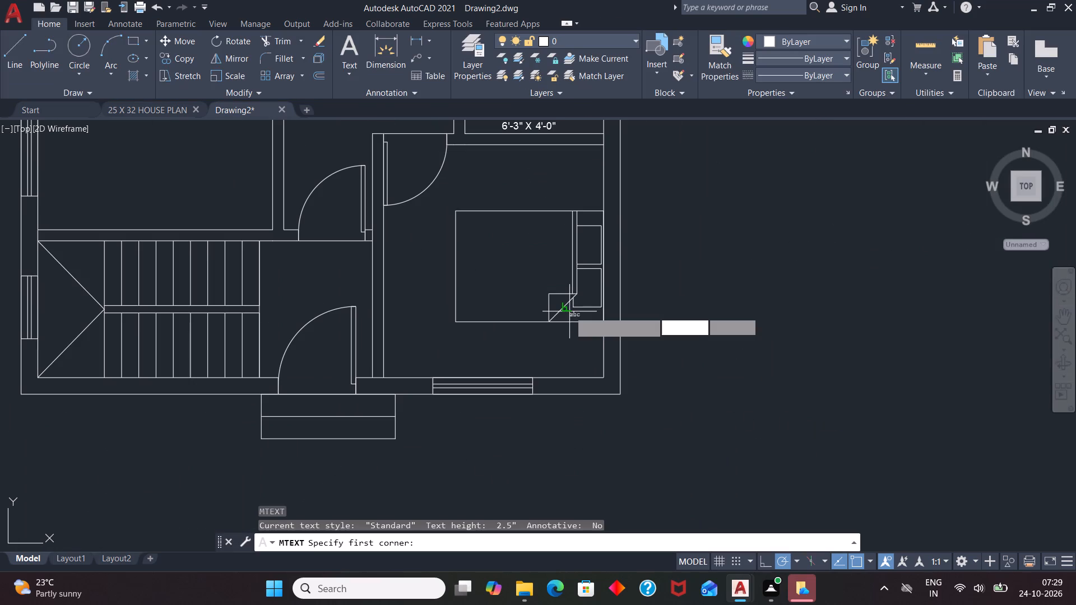
scroll(492, 165, "up", 3)
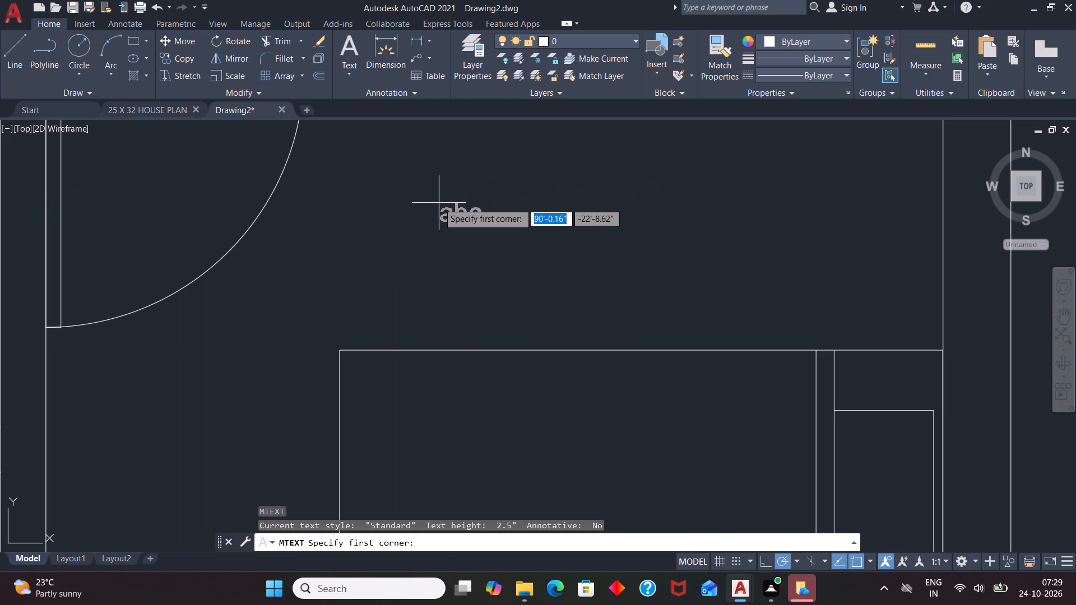
left_click(438, 203)
left_click(730, 308)
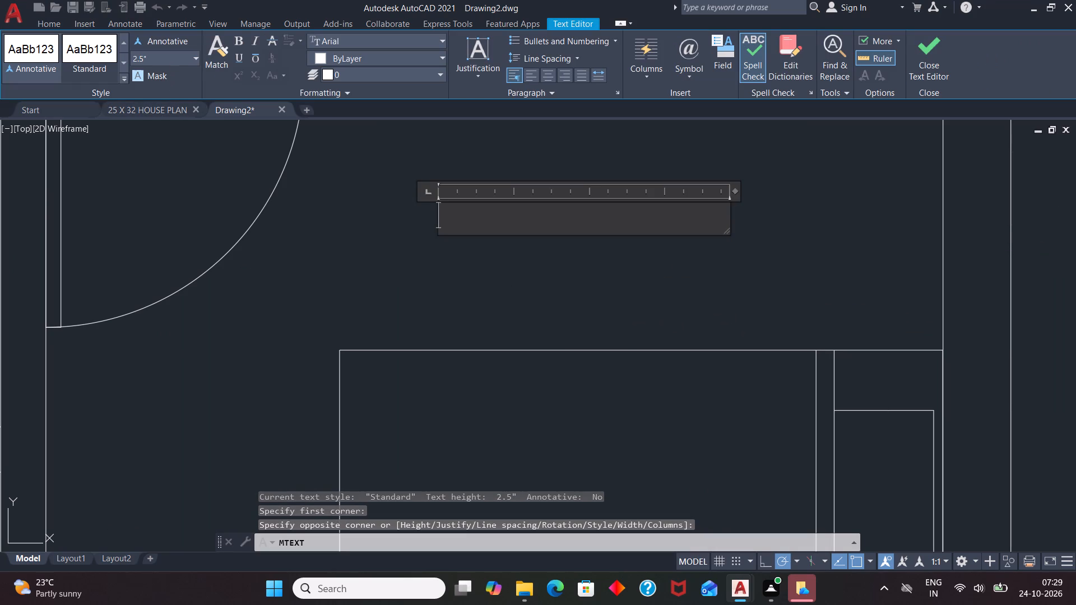
left_click(170, 59)
key("BackSpace")
key("4")
key("Return")
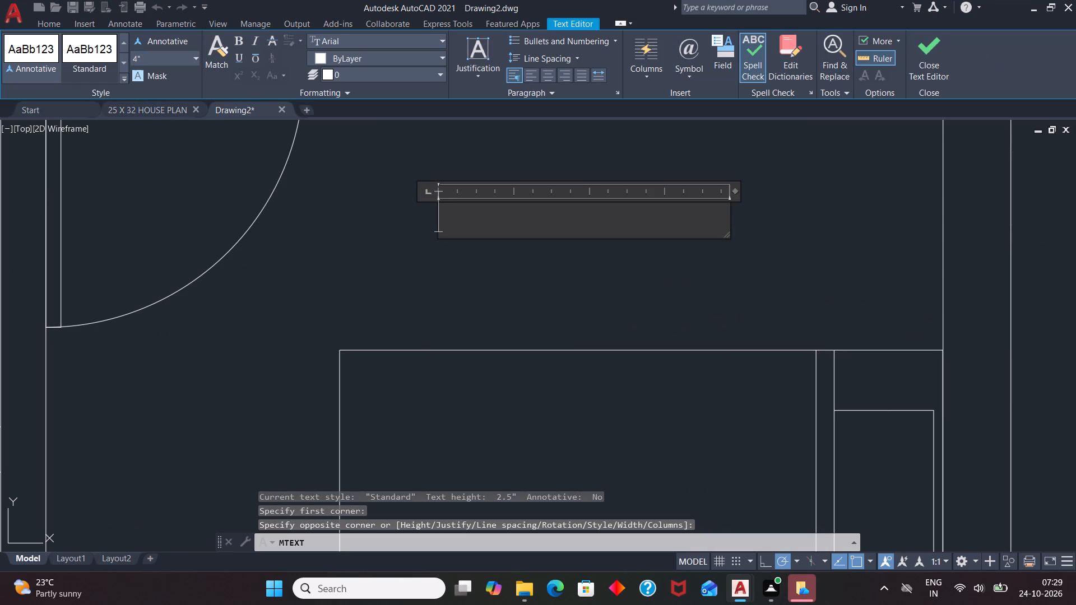
type("BEDROOM -")
key("space")
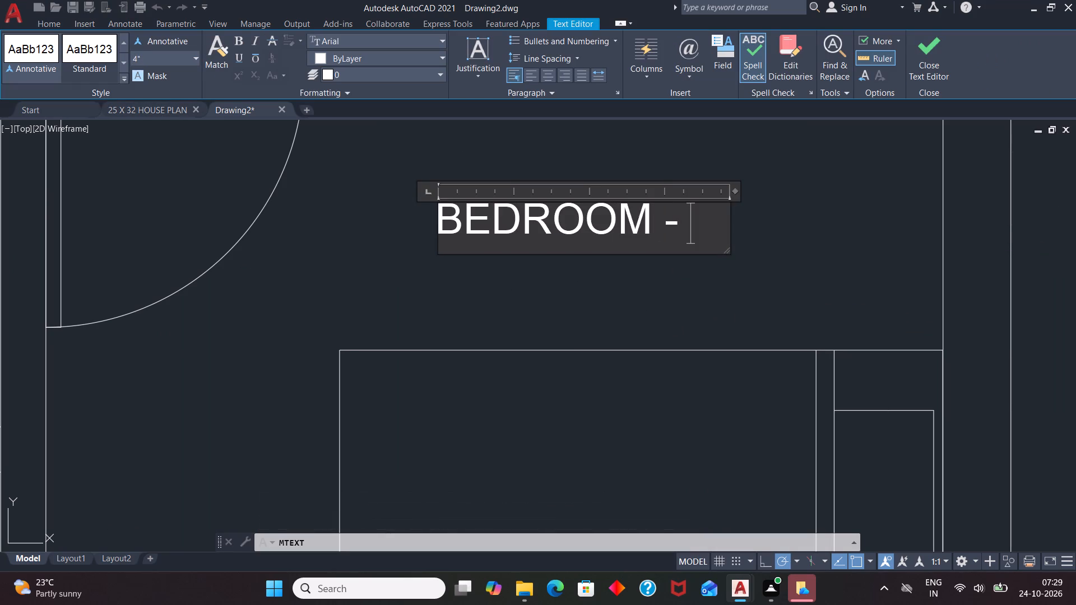
key("3")
key("Return")
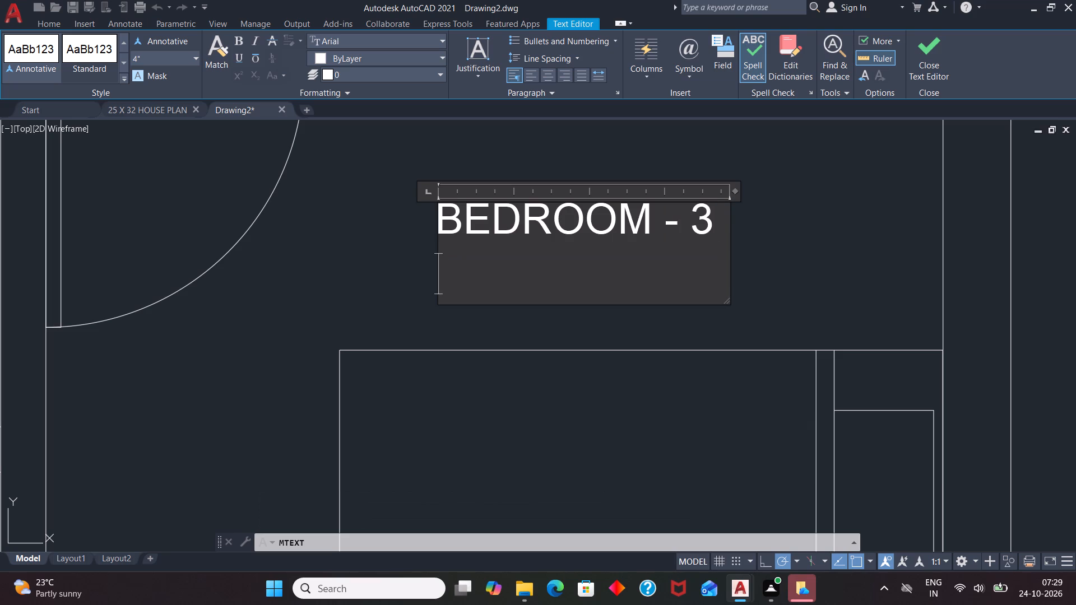
type("10'=")
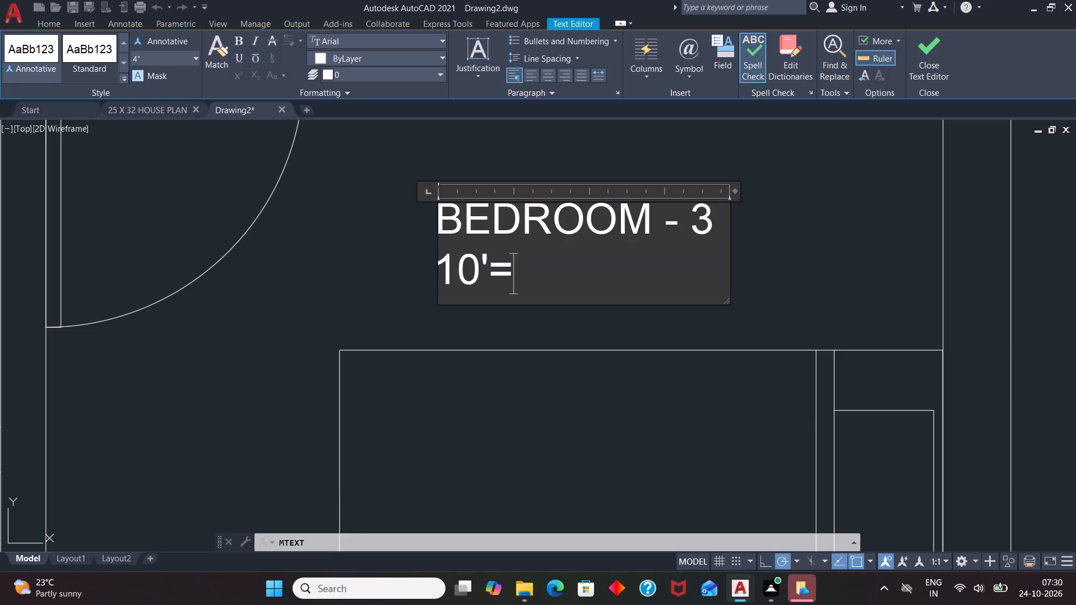
key("BackSpace")
key("minus")
type("0\"")
key("space")
key("space")
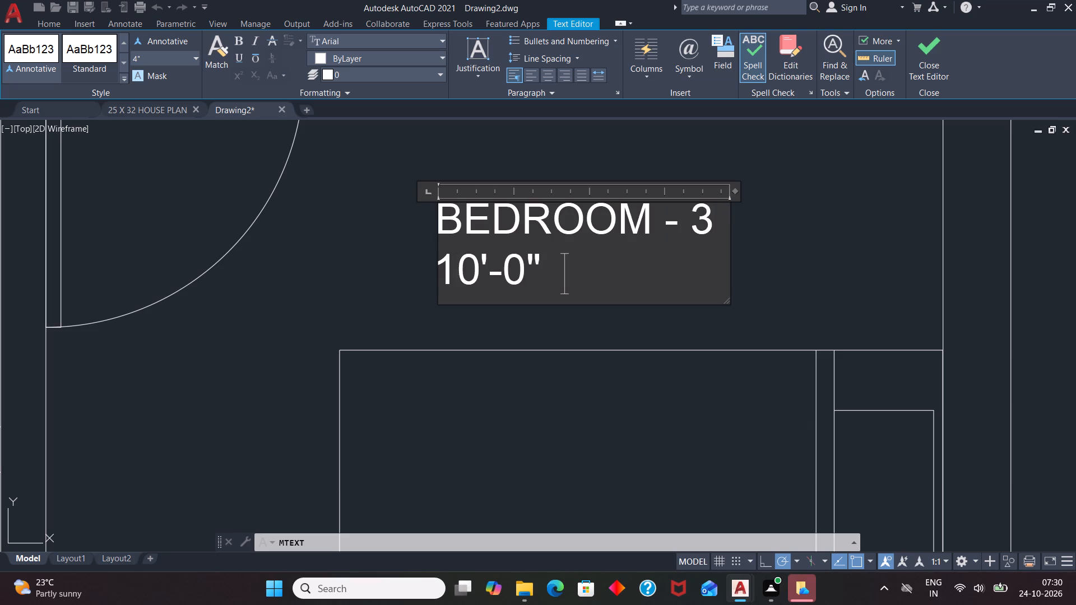
key("BackSpace")
key("BackSpace")
key("space")
type("X")
key("space")
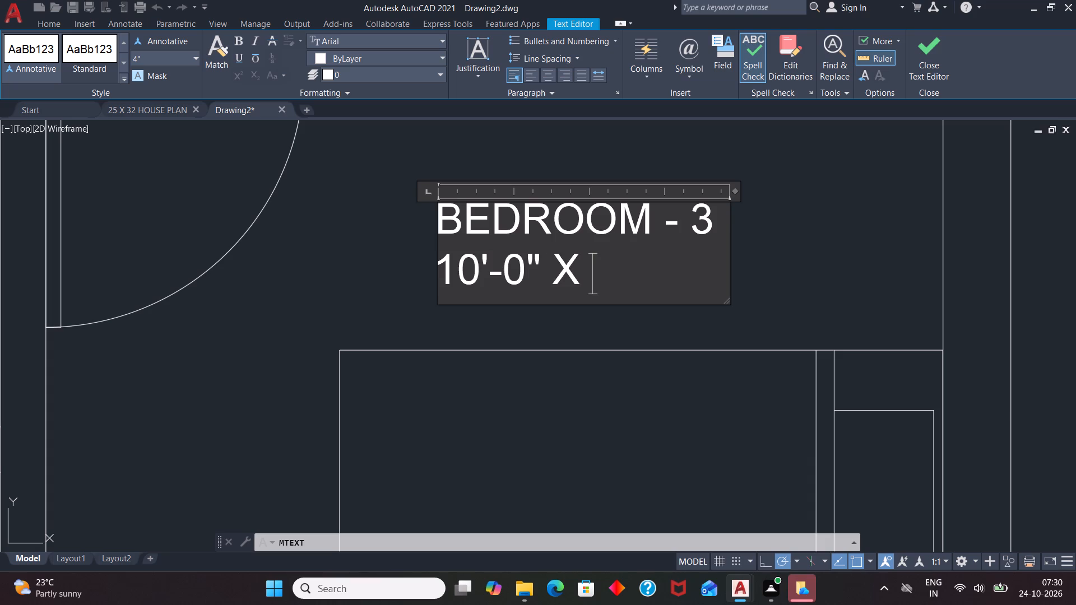
type("10'-7")
key("shift+quotedbl")
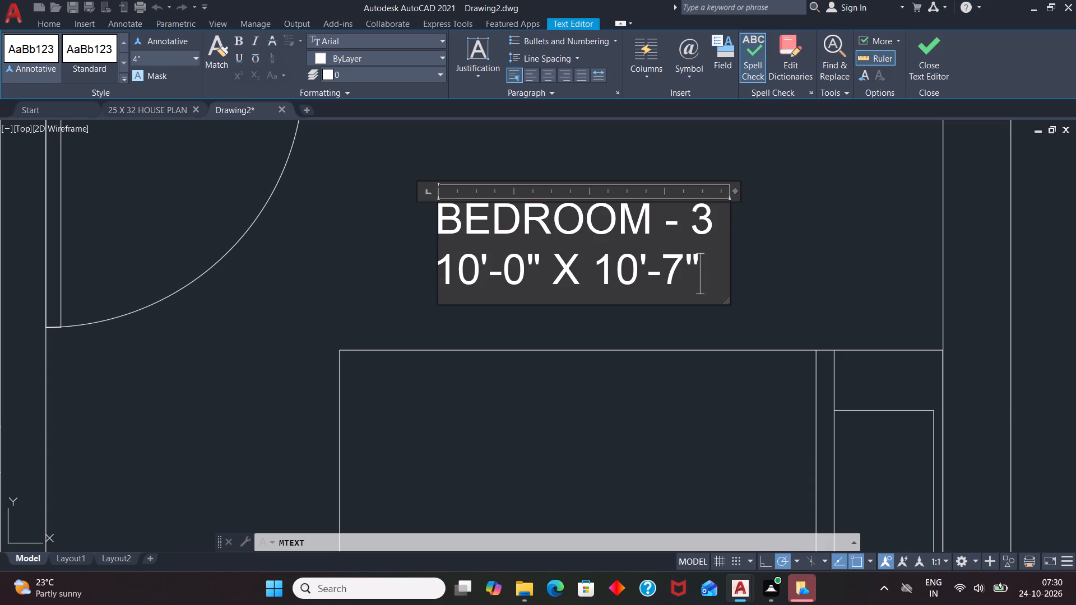
left_click(574, 378)
Add a 4" high multiline text label reading ENTRY inside the swing of the southern entrance door.
scroll(585, 321, "down", 3)
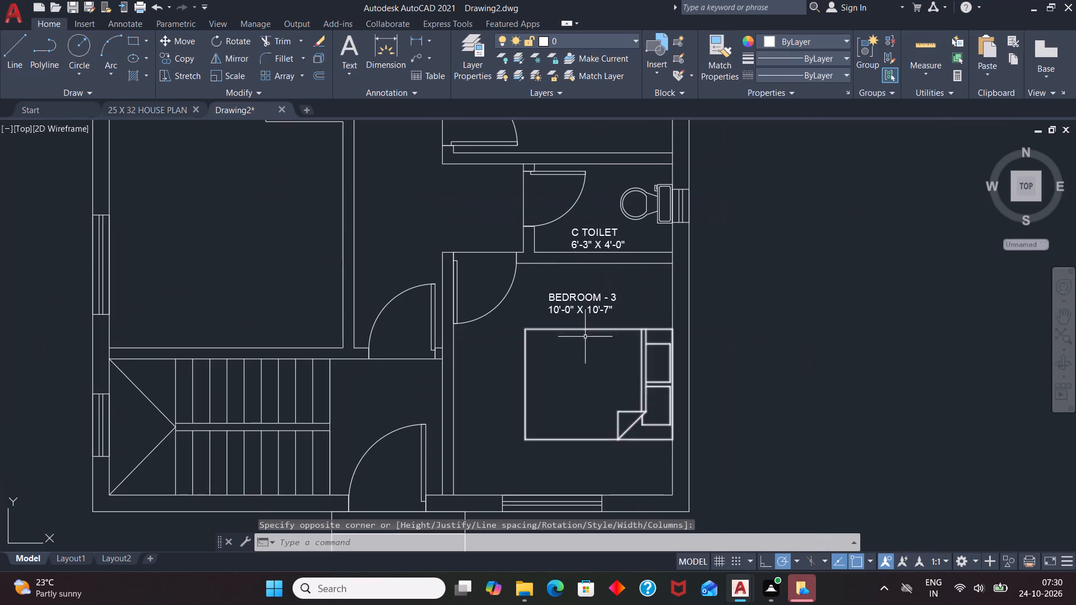
scroll(633, 270, "down", 2)
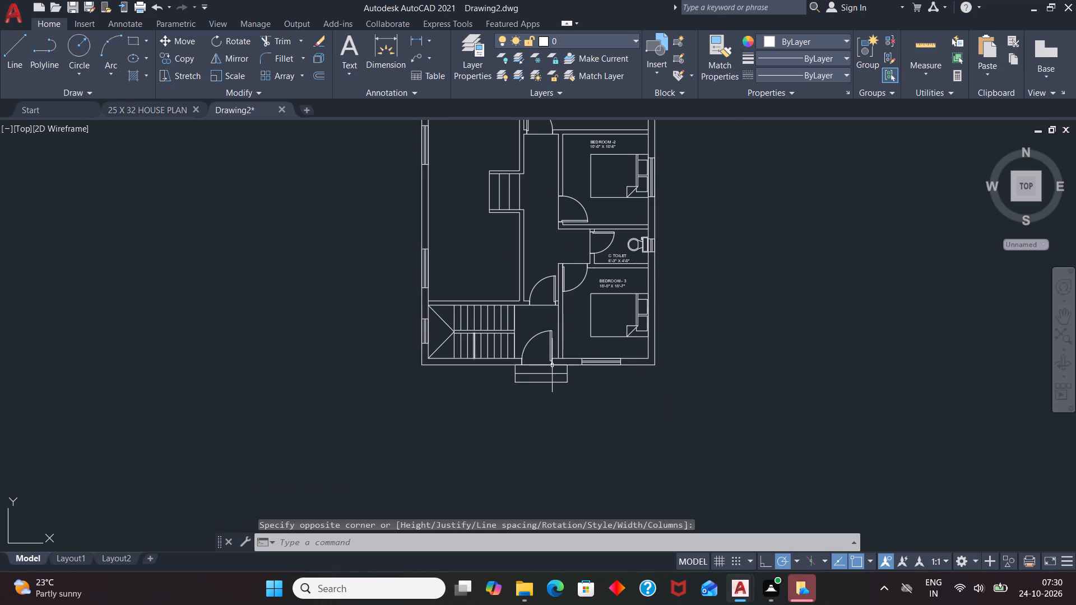
scroll(502, 351, "up", 1)
key("t")
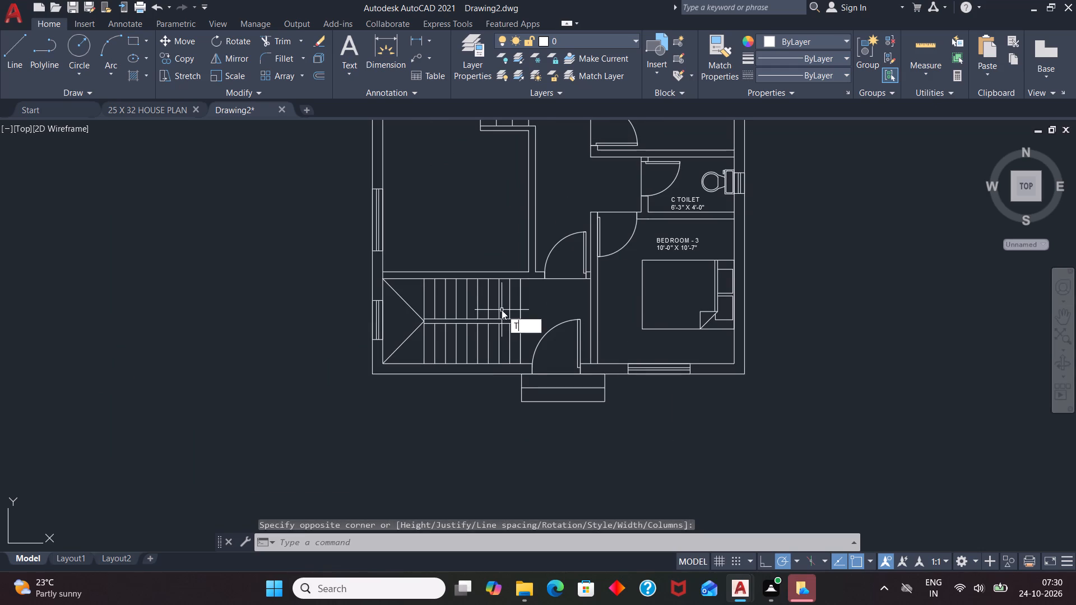
key("Return")
scroll(571, 361, "up", 3)
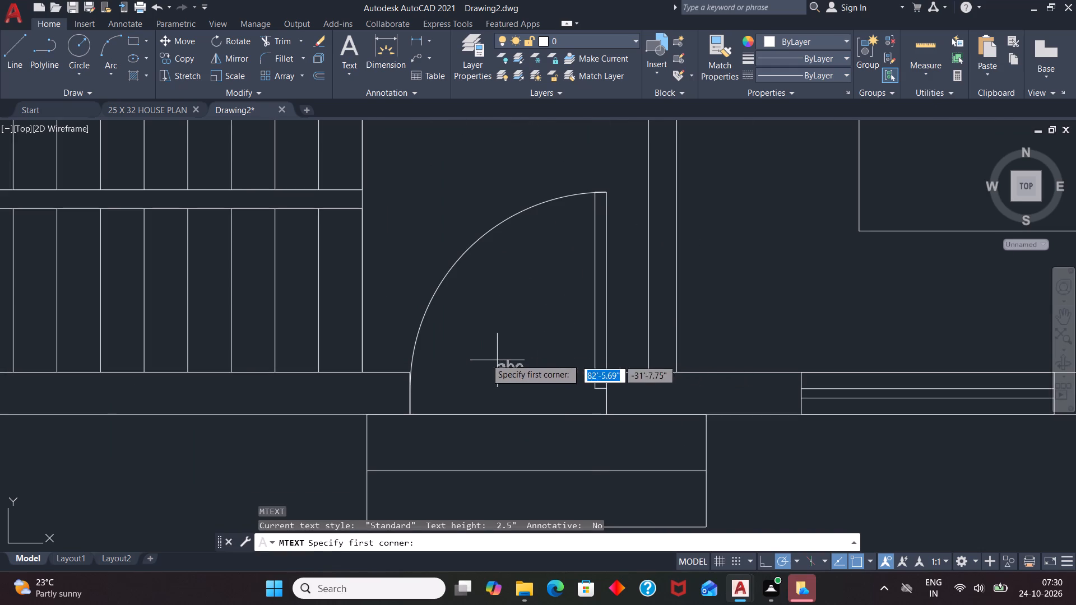
left_click(453, 353)
left_click(572, 399)
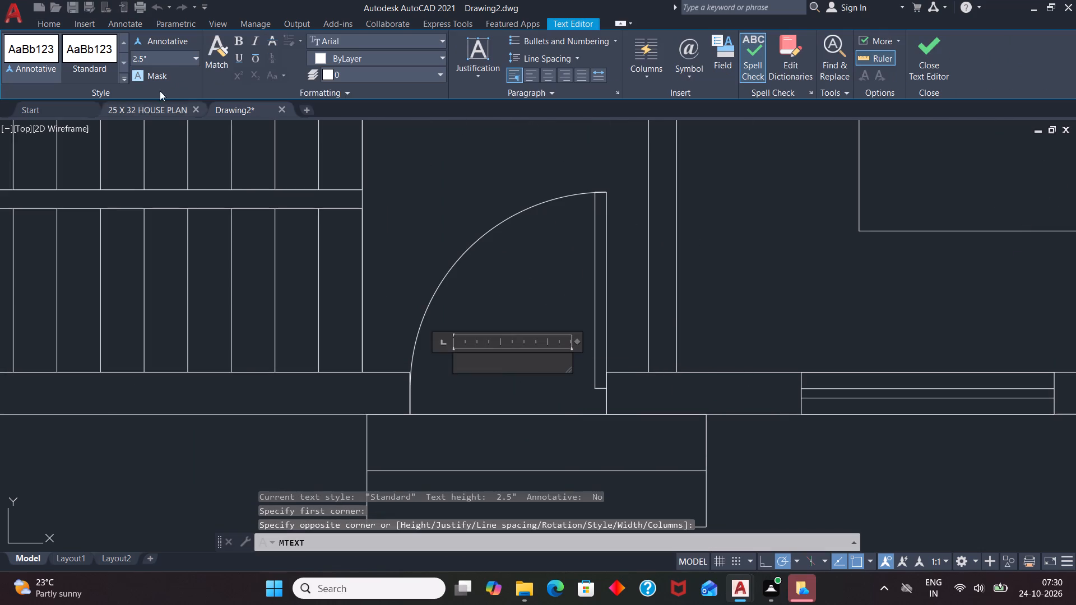
left_click(172, 54)
key("BackSpace")
key("4")
key("Return")
type("ENTRY")
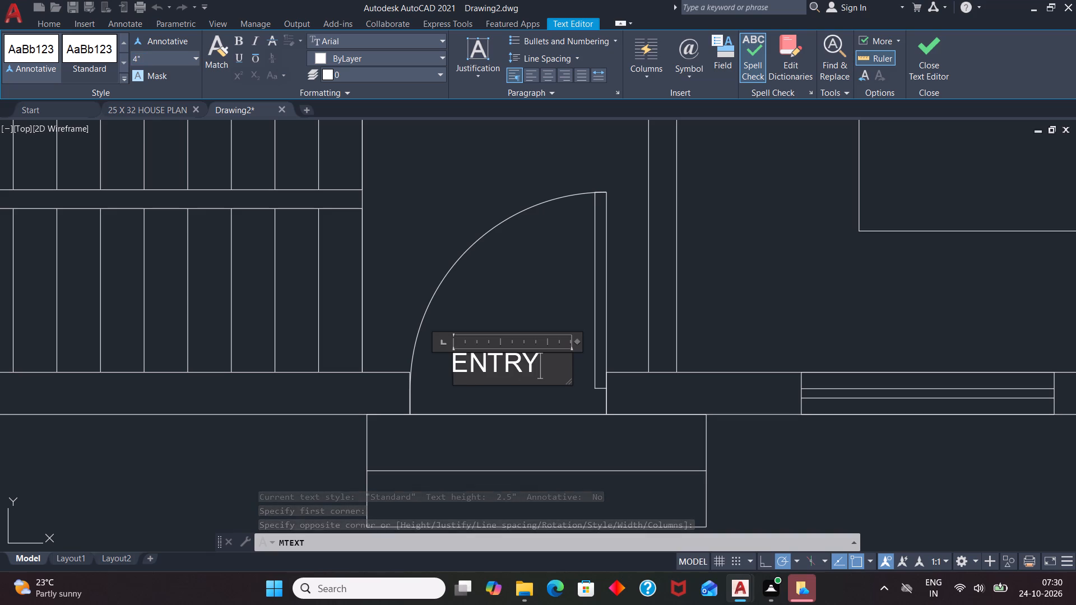
left_click(536, 298)
Add a 4" high multiline text label between the staircase and entrance door reading STAIR, with 14'-11" X 6'-6" on the second line.
scroll(537, 393, "down", 3)
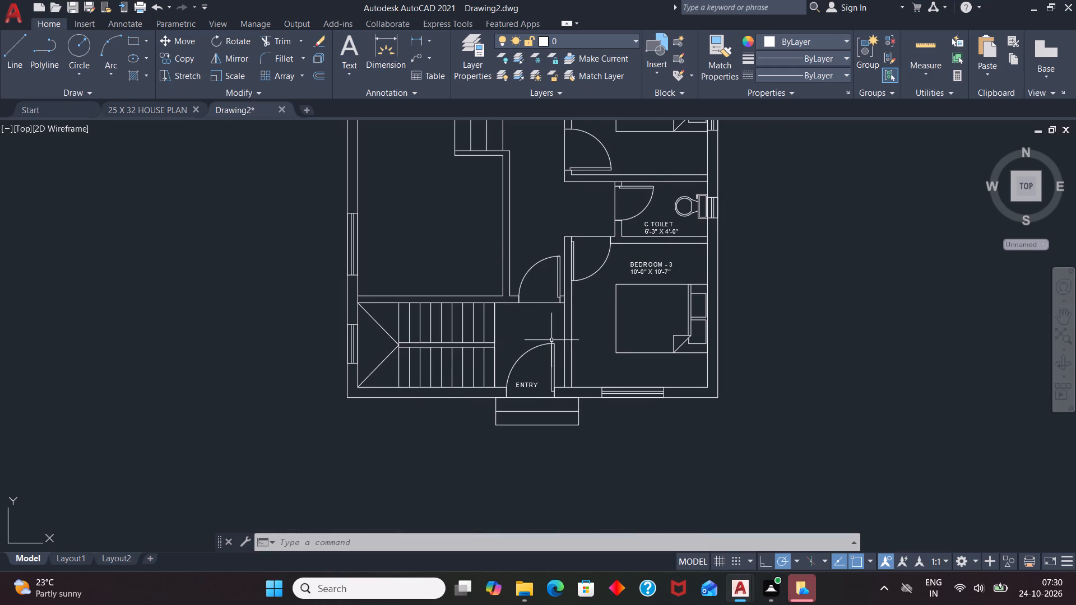
scroll(551, 341, "up", 1)
key("t")
key("Return")
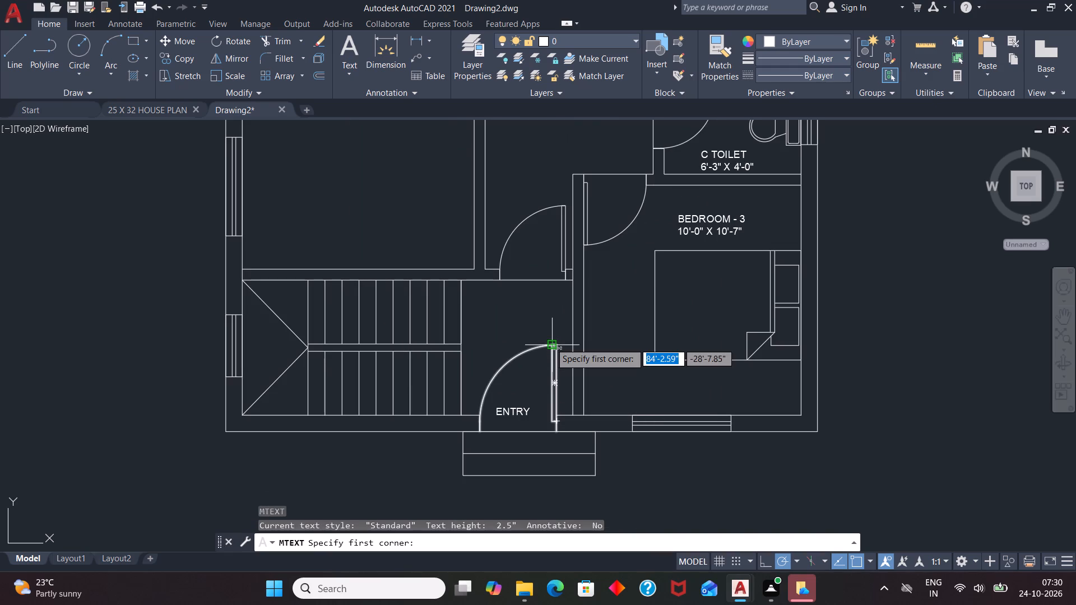
scroll(483, 327, "up", 2)
left_click_drag(464, 292, 467, 297)
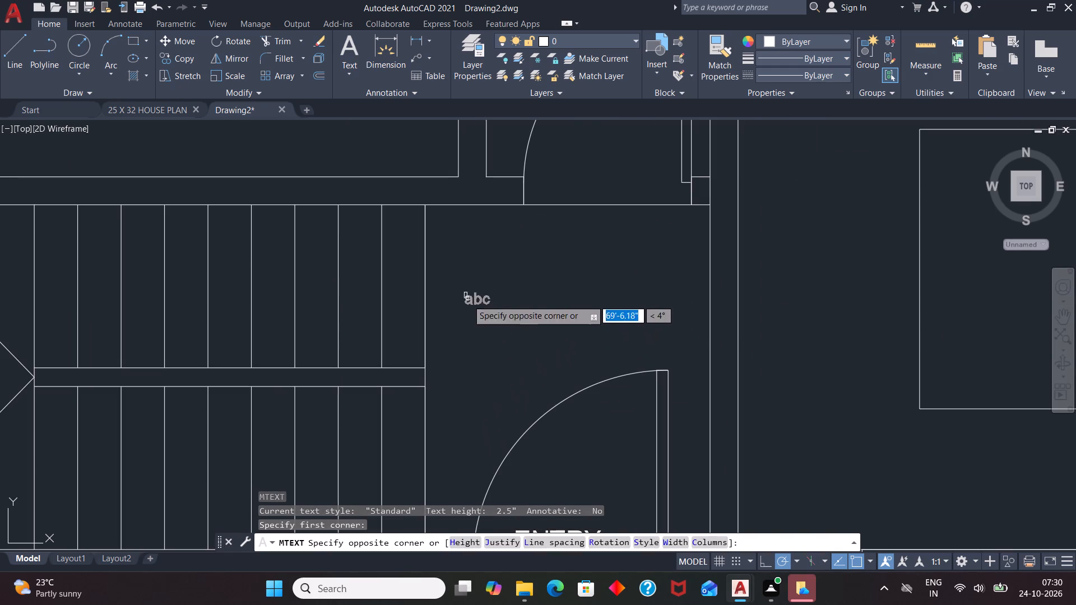
left_click(667, 341)
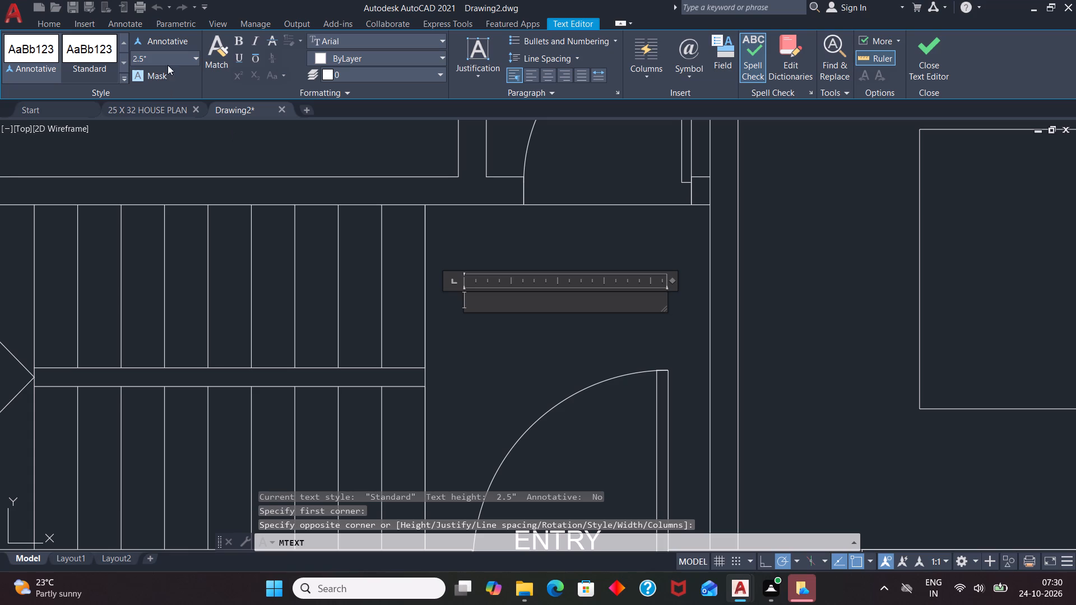
left_click(173, 62)
key("BackSpace")
key("4")
key("Return")
type("STAIR")
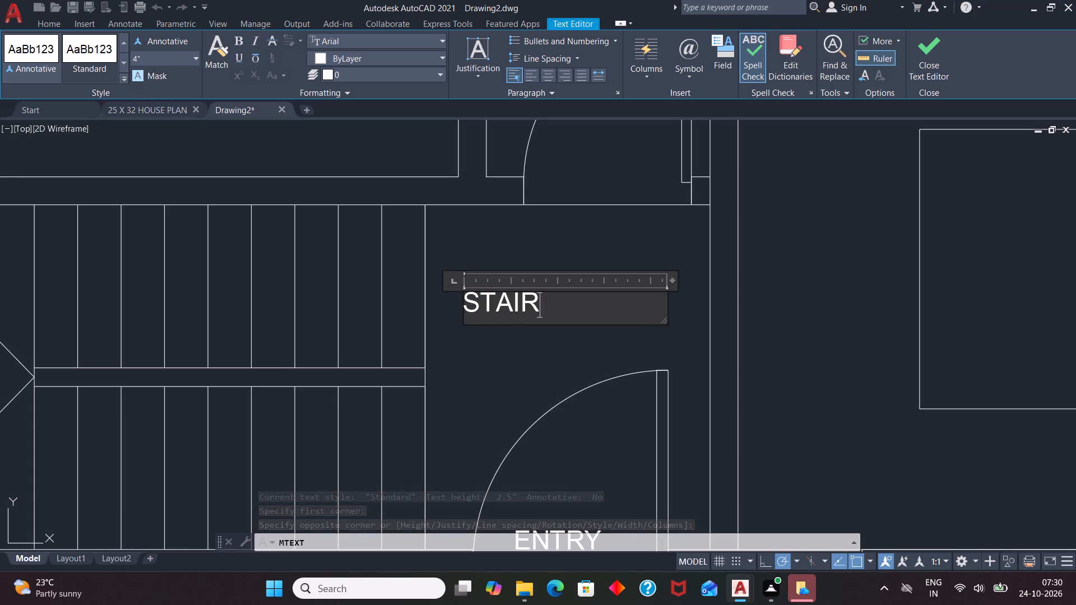
key("Return")
type("14'-")
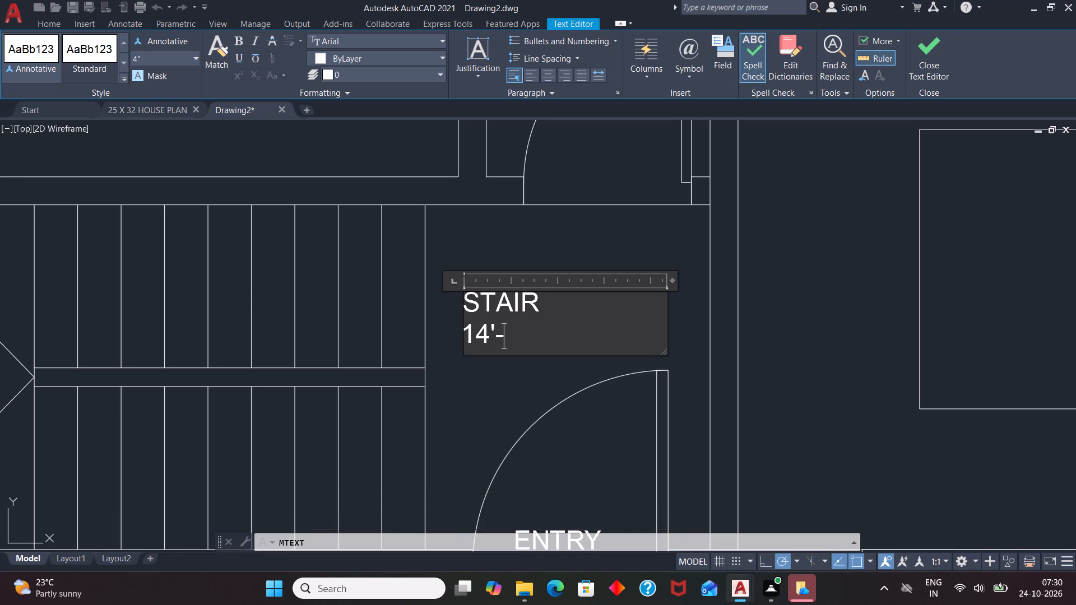
type("11")
type("\" X")
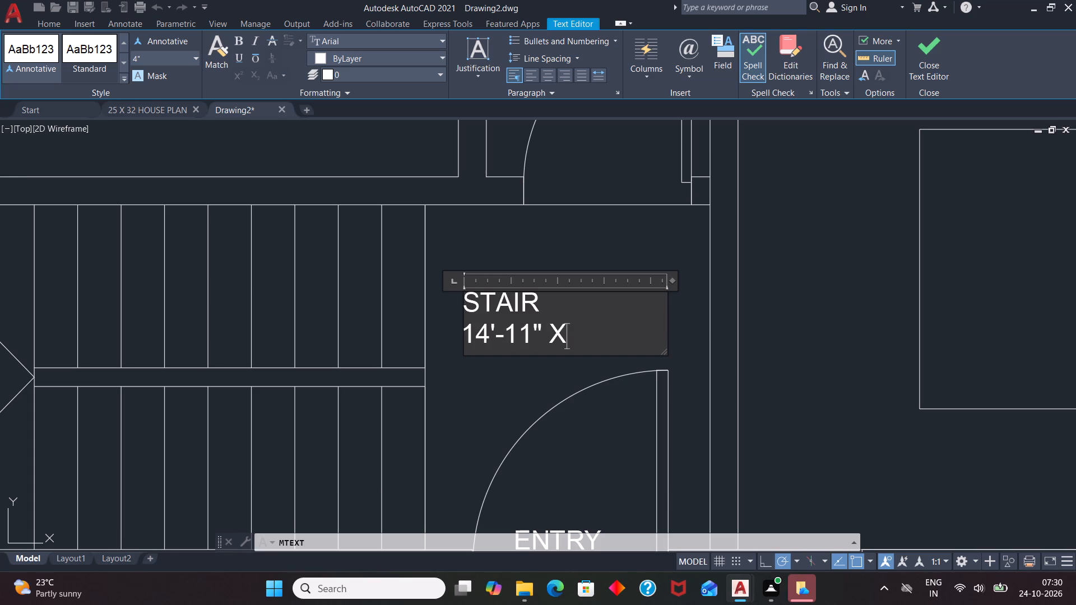
key("space")
key("6")
type("'-6\"")
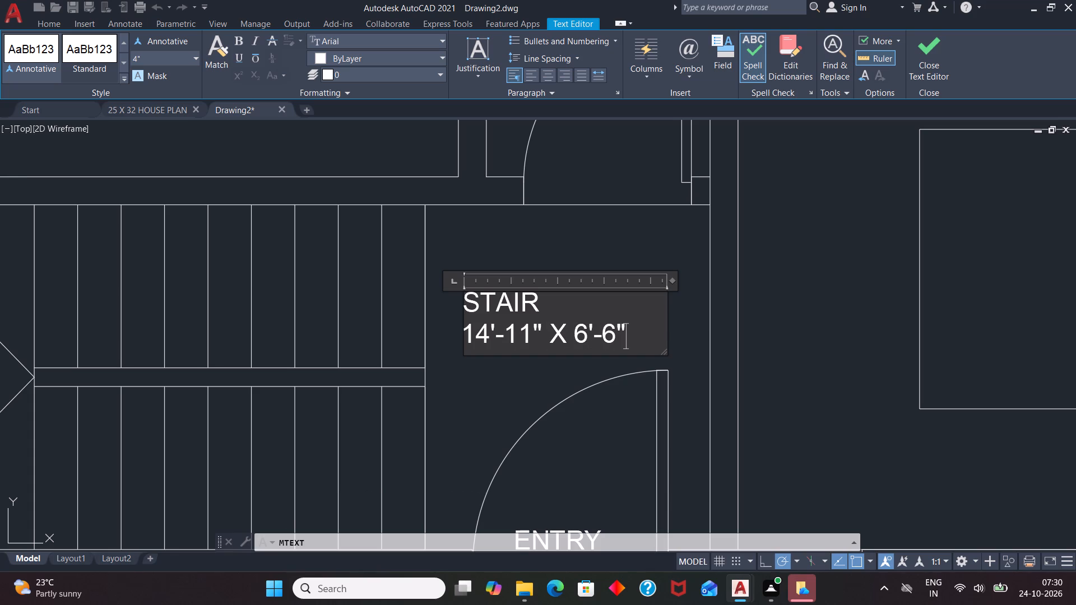
left_click(546, 278)
left_click(582, 232)
Add a 4" high multiline text label reading ENTRY inside the swing of the inner door just north of the STAIR label.
scroll(578, 300, "down", 1)
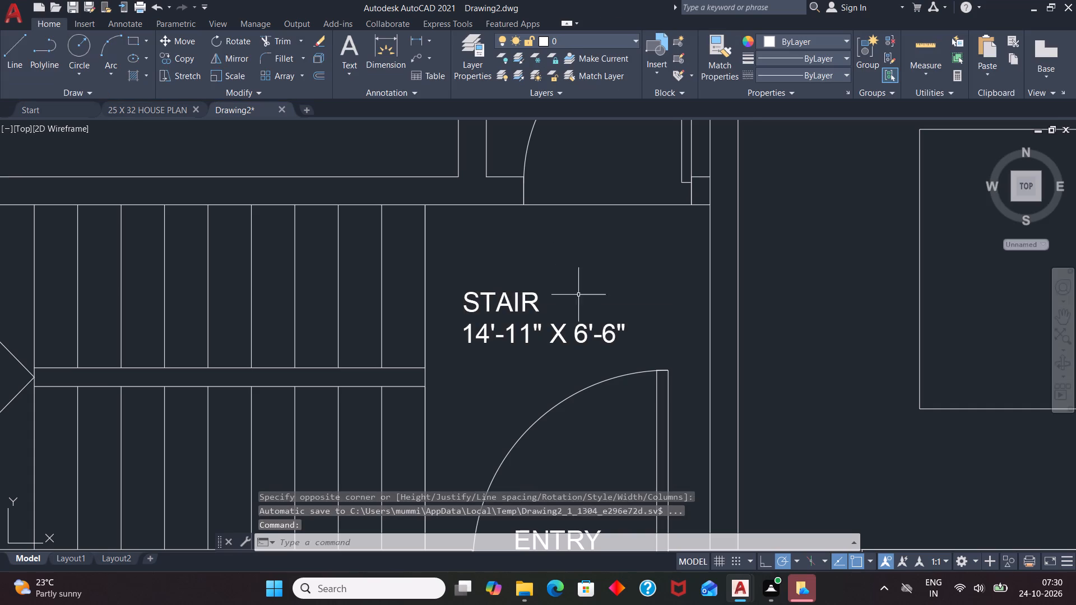
scroll(578, 301, "down", 1)
key("t")
key("Return")
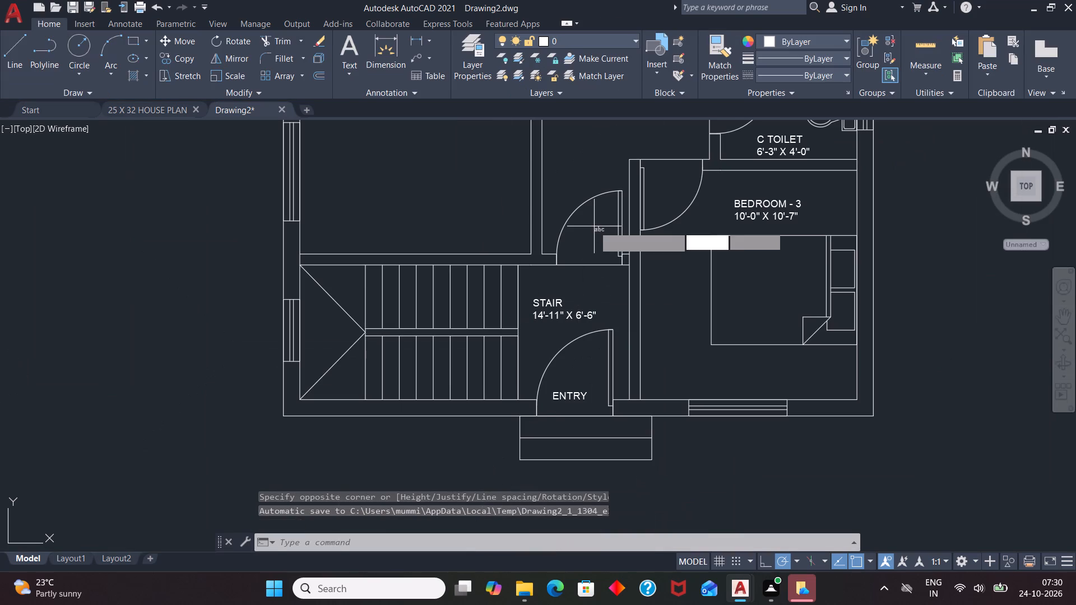
scroll(591, 234, "up", 3)
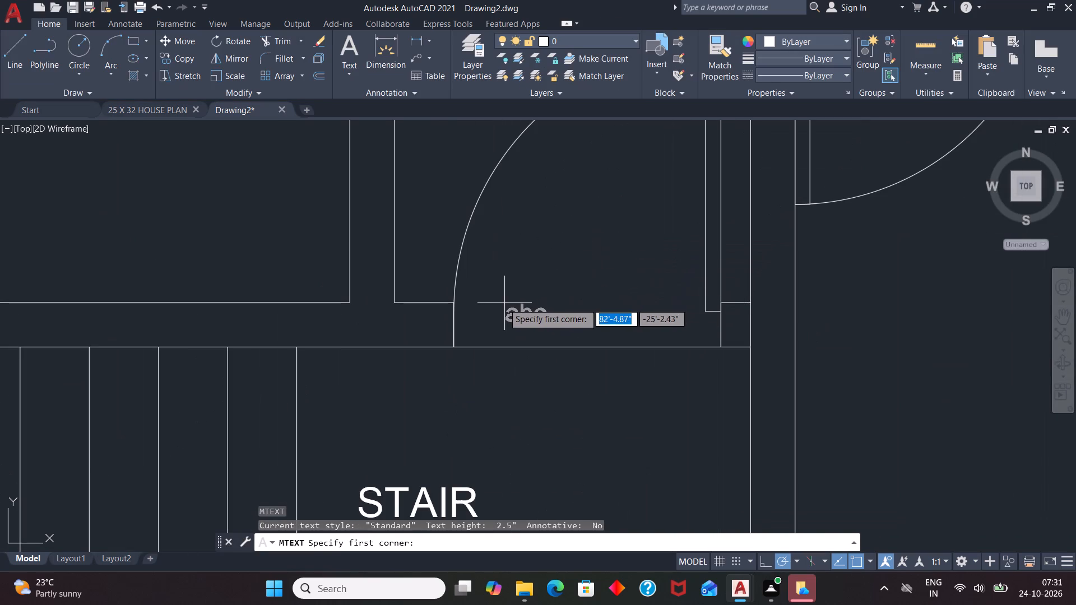
left_click_drag(498, 306, 503, 318)
left_click(659, 336)
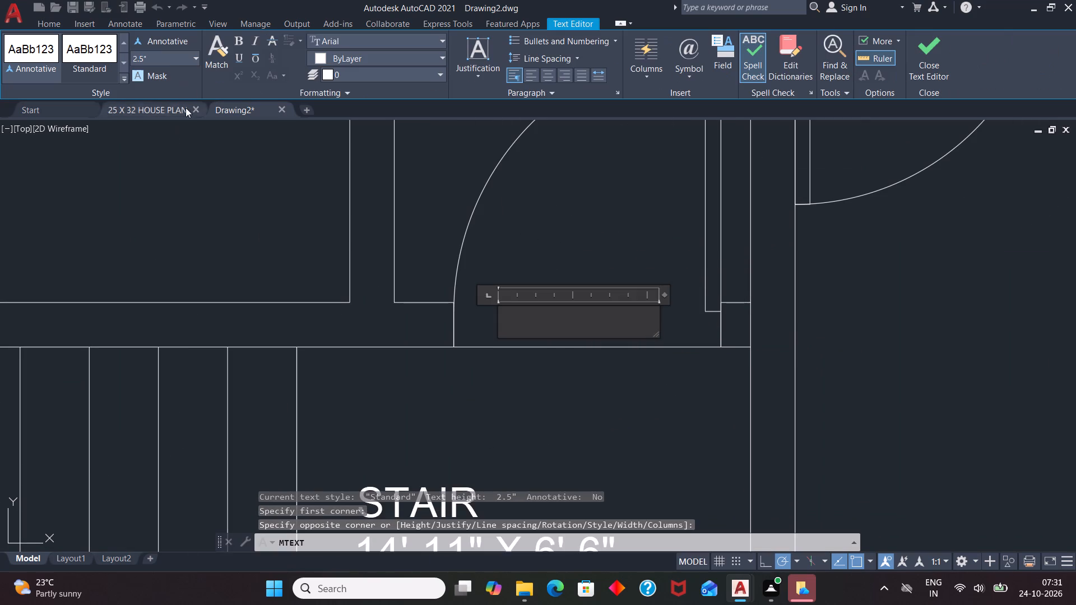
left_click(173, 55)
key("BackSpace")
key("4")
key("Return")
type("ENTRY")
left_click(545, 179)
Add a horizontal linear dimension across the full width of the stair area, just below its north wall.
scroll(583, 286, "down", 2)
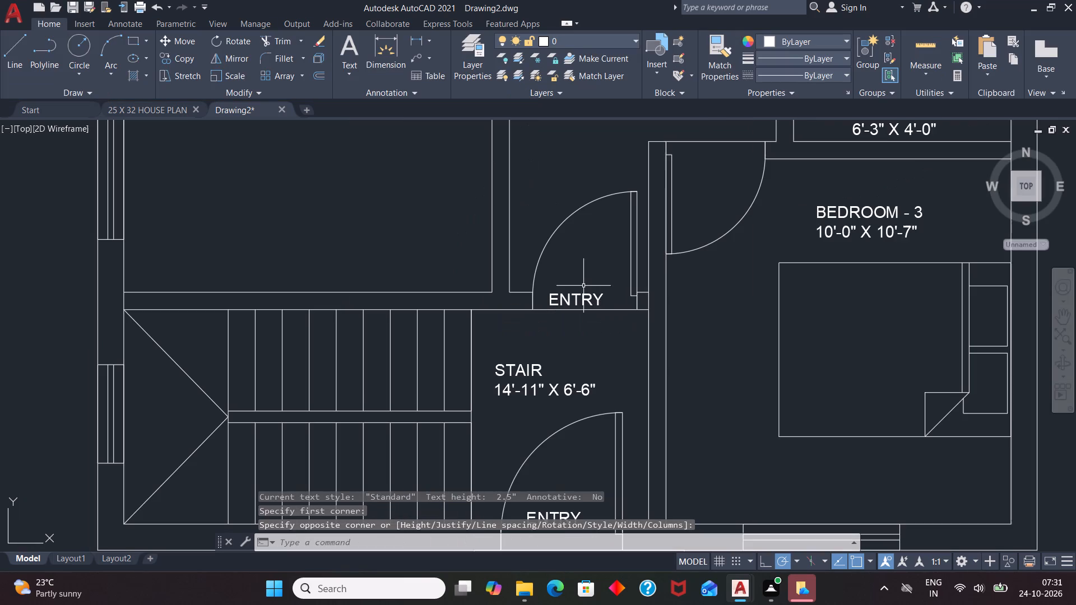
scroll(593, 259, "down", 3)
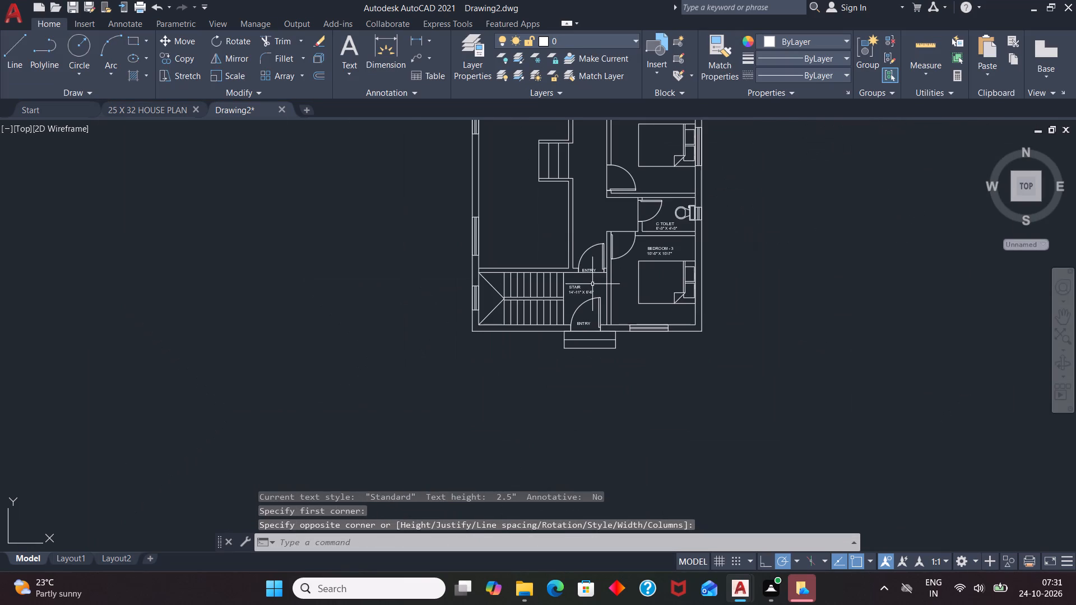
scroll(590, 287, "up", 1)
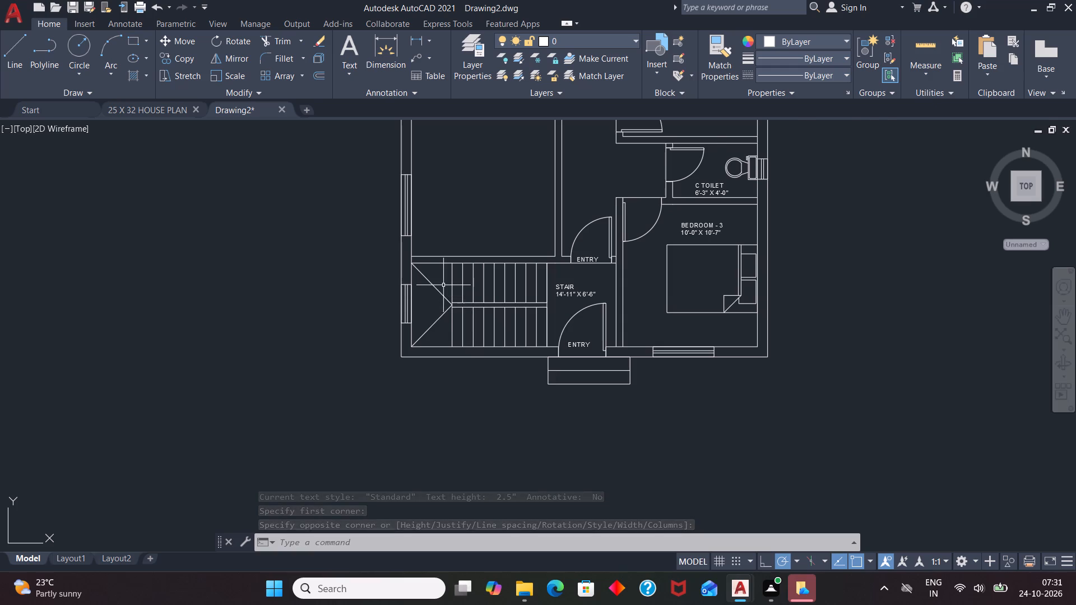
scroll(444, 285, "up", 2)
type("DLI")
key("Return")
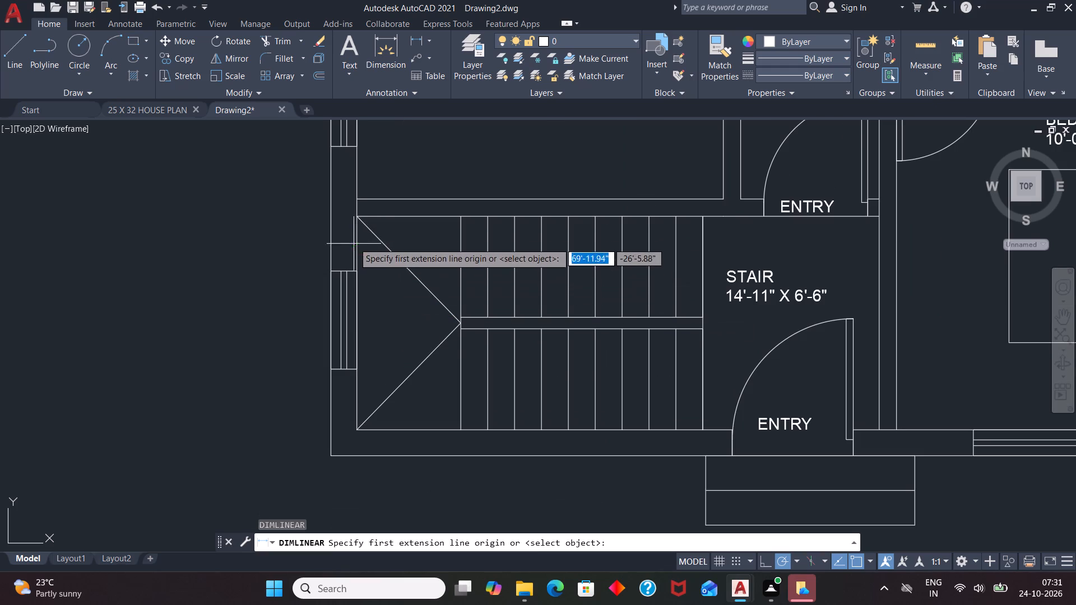
left_click(359, 219)
scroll(449, 241, "down", 2)
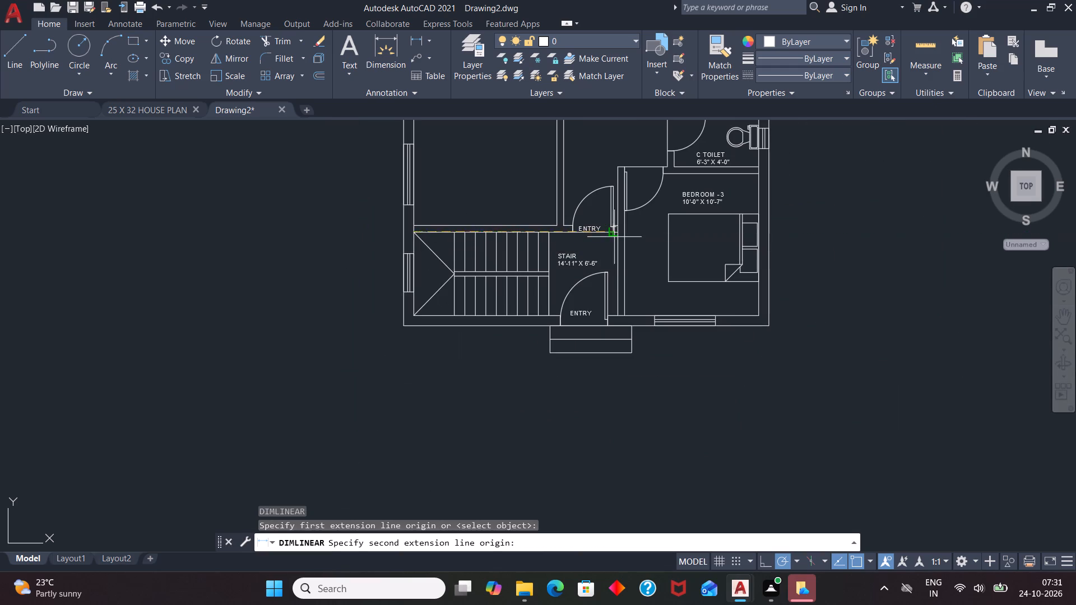
scroll(614, 237, "up", 5)
left_click(641, 185)
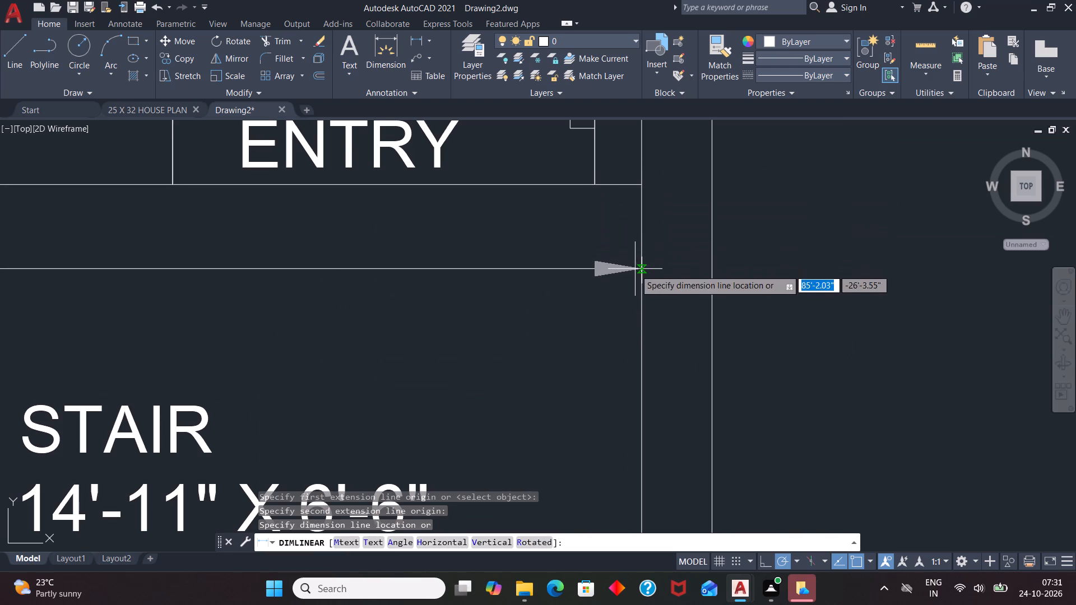
left_click(635, 269)
Override the text of the stair area's overall width dimension with 14'-11".
scroll(734, 207, "down", 3)
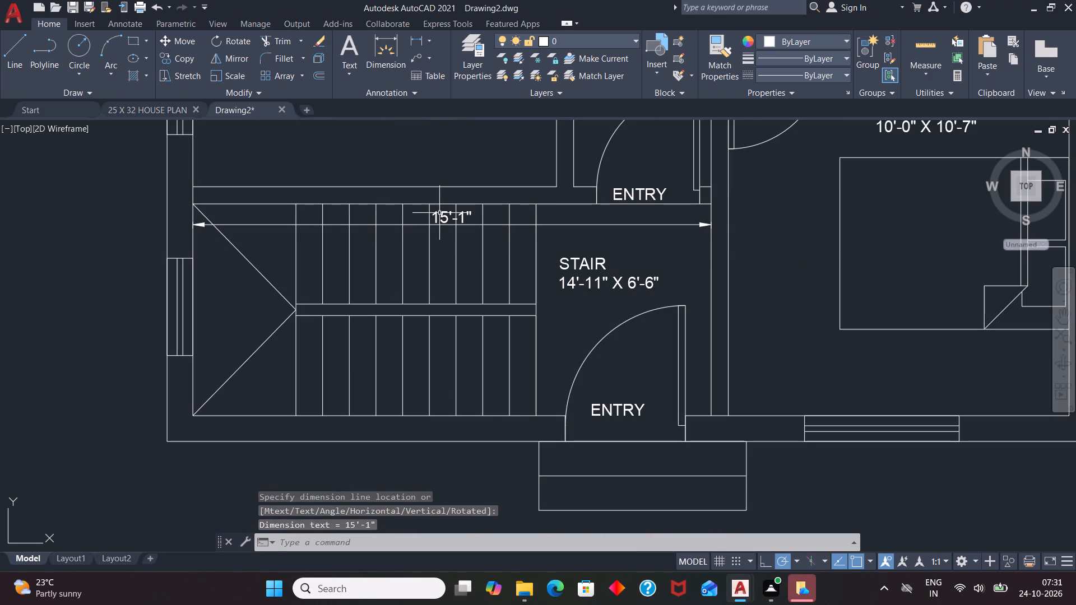
double_click(440, 213)
key("Delete")
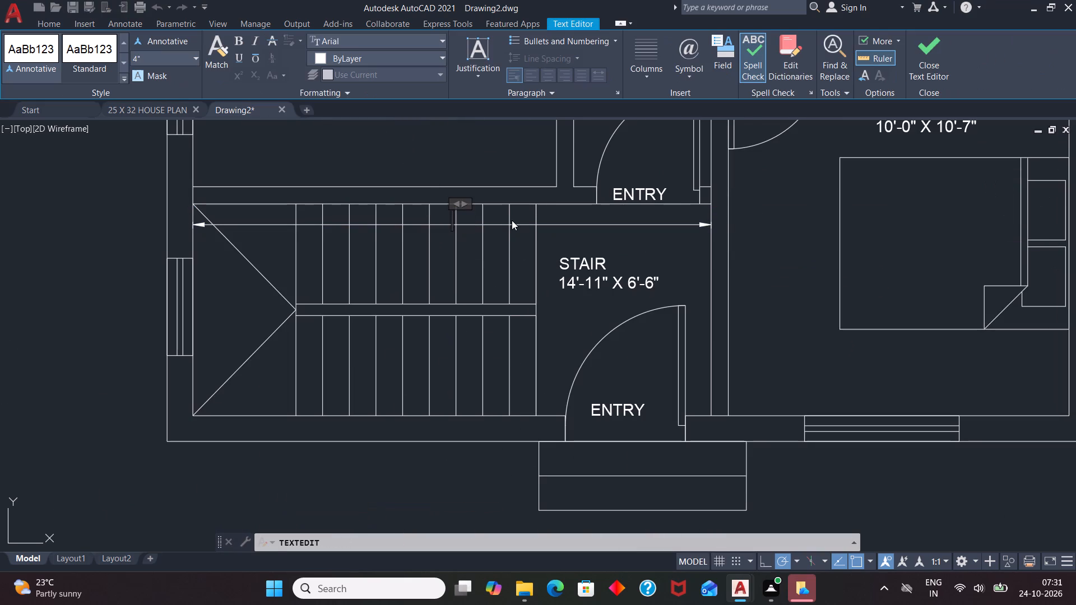
key("1")
key("4")
key("apostrophe")
type("-11\"")
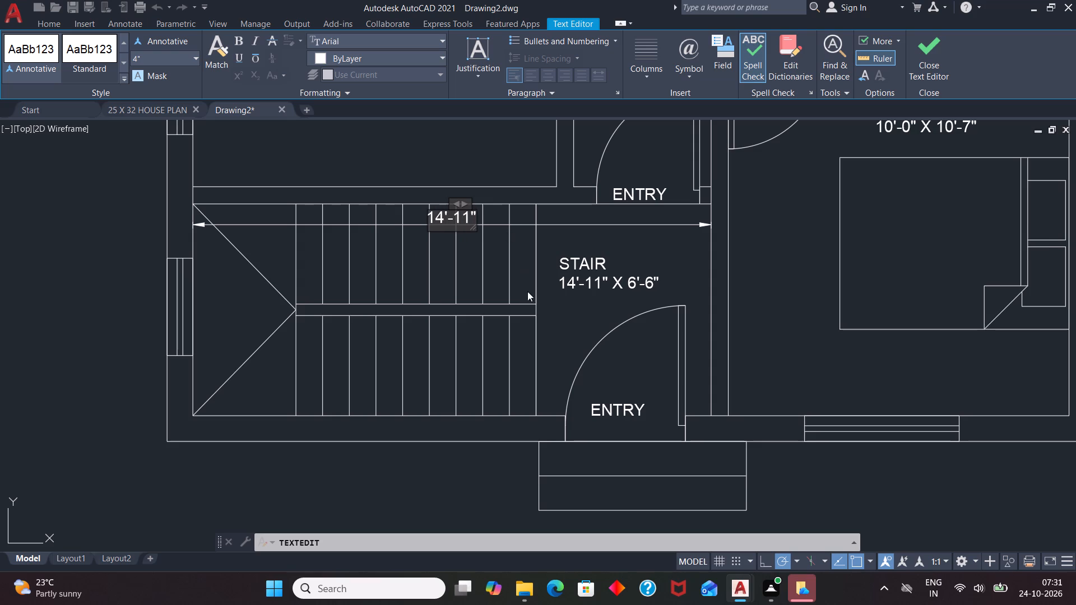
left_click(537, 329)
key("space")
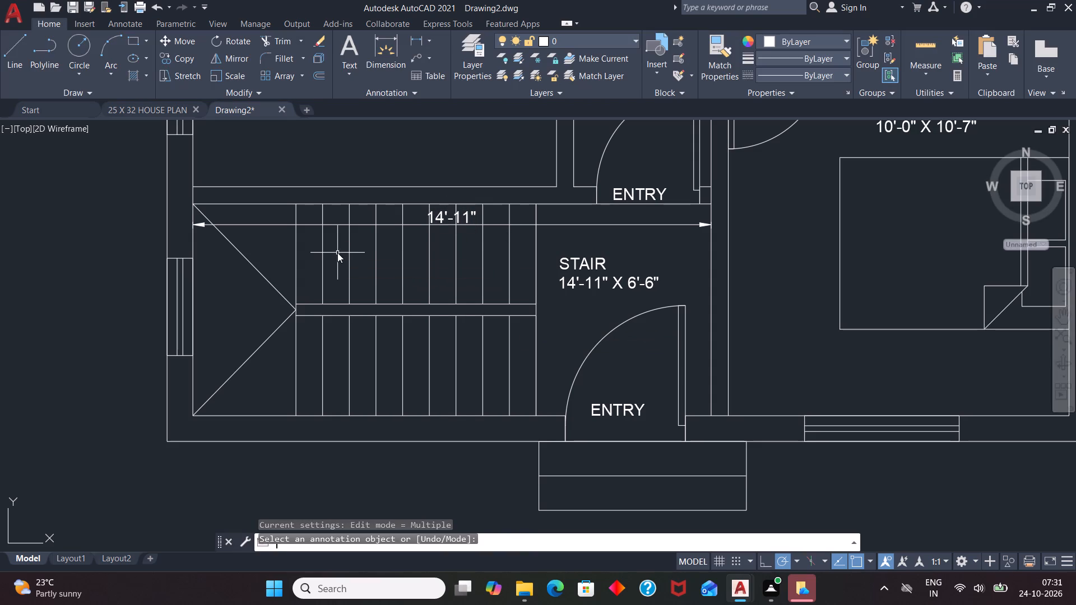
Add a horizontal linear dimension for the stair landing's width, just above the south wall.
type("DLI")
key("Return")
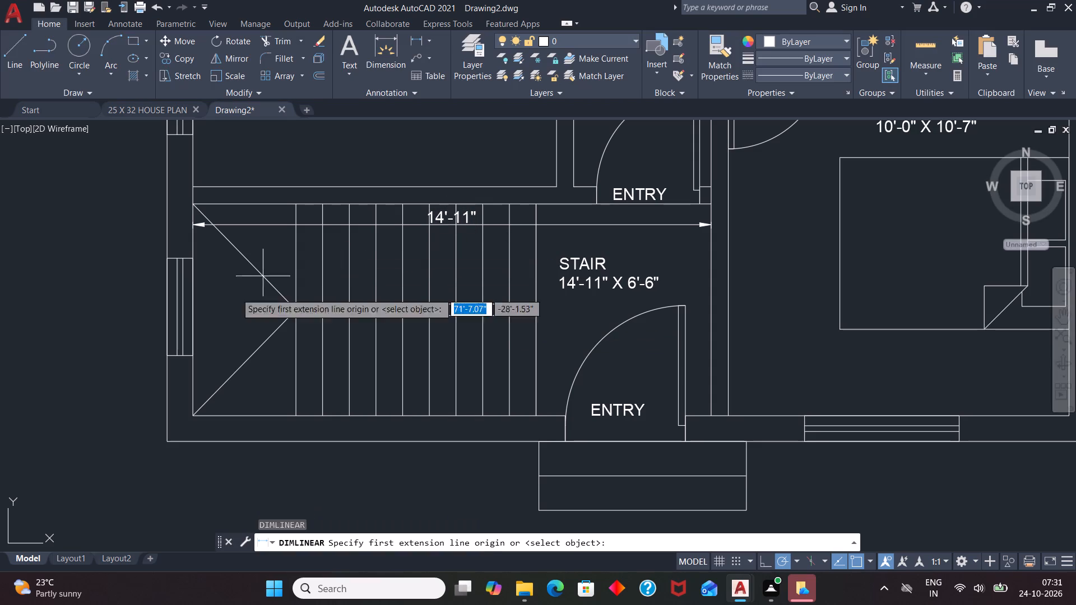
left_click(193, 414)
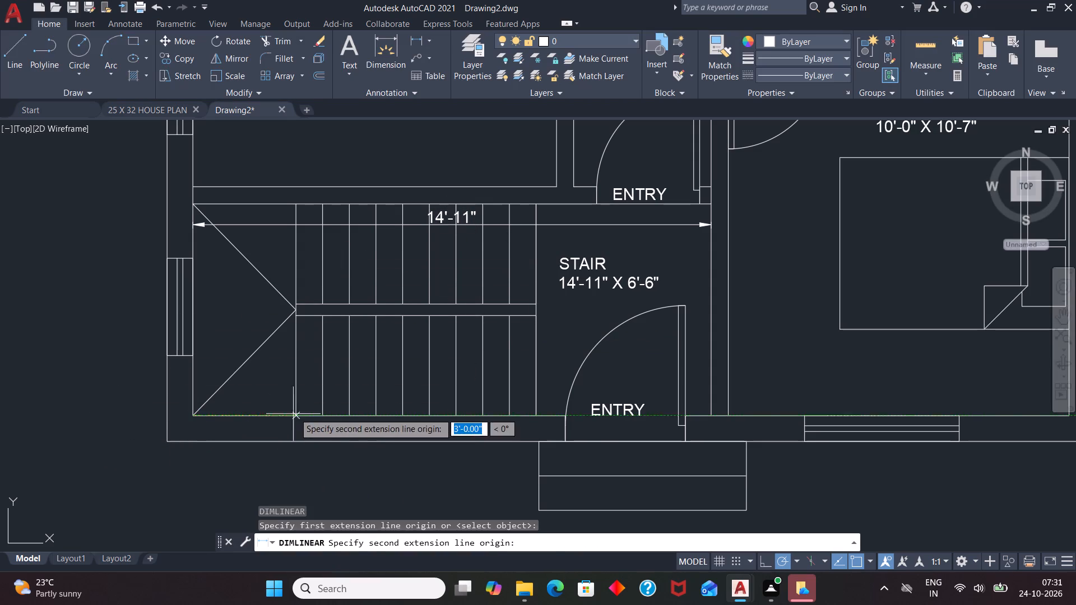
left_click(295, 412)
left_click(297, 394)
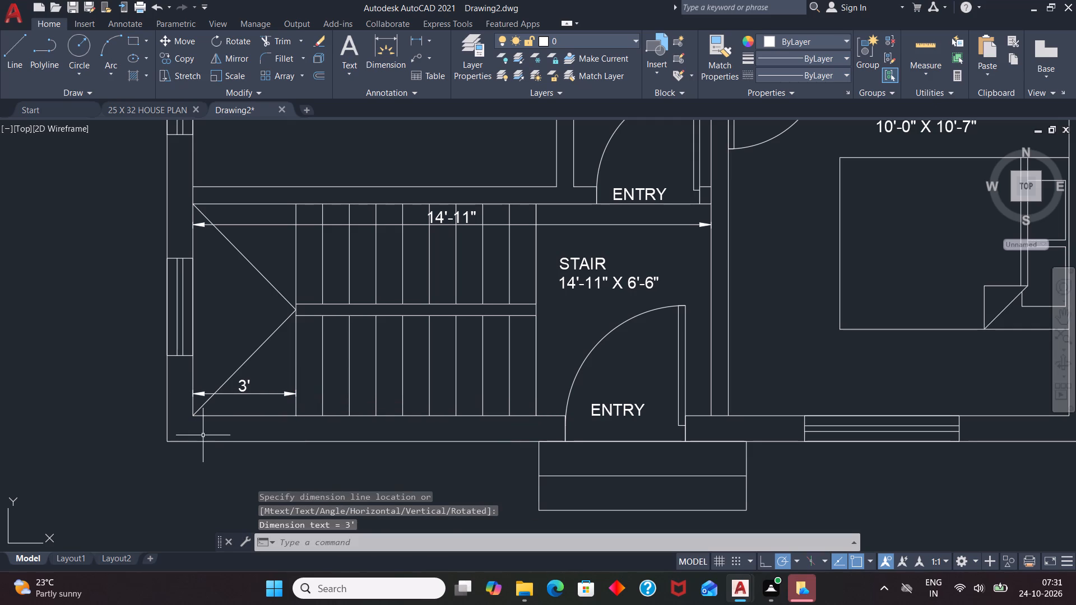
Add a vertical linear dimension between the stair area's south and north walls, placed inside the landing along the west wall.
key("space")
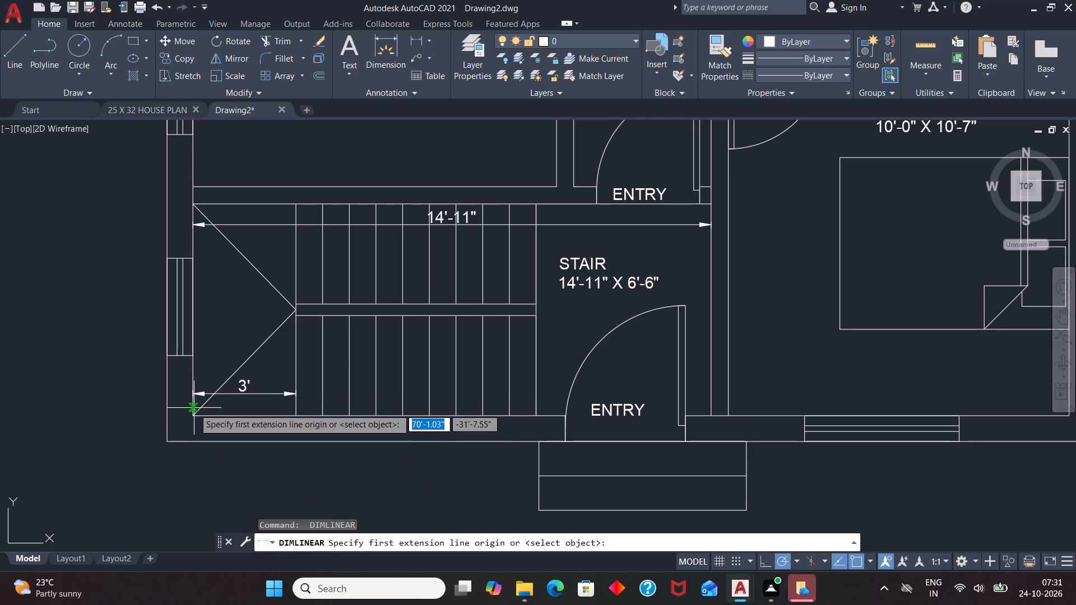
left_click(194, 415)
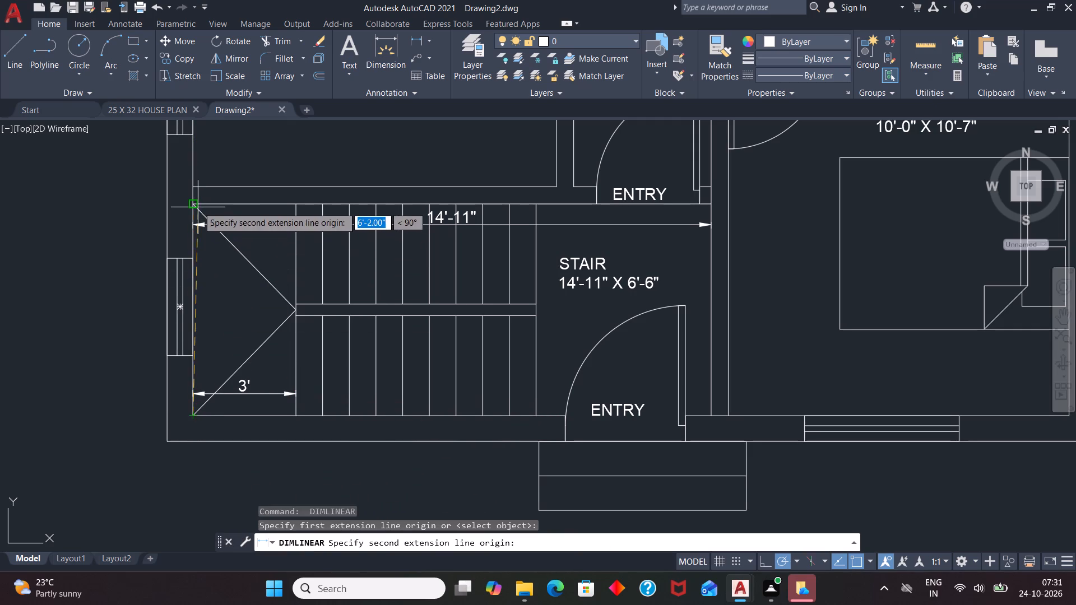
left_click(197, 207)
left_click(223, 210)
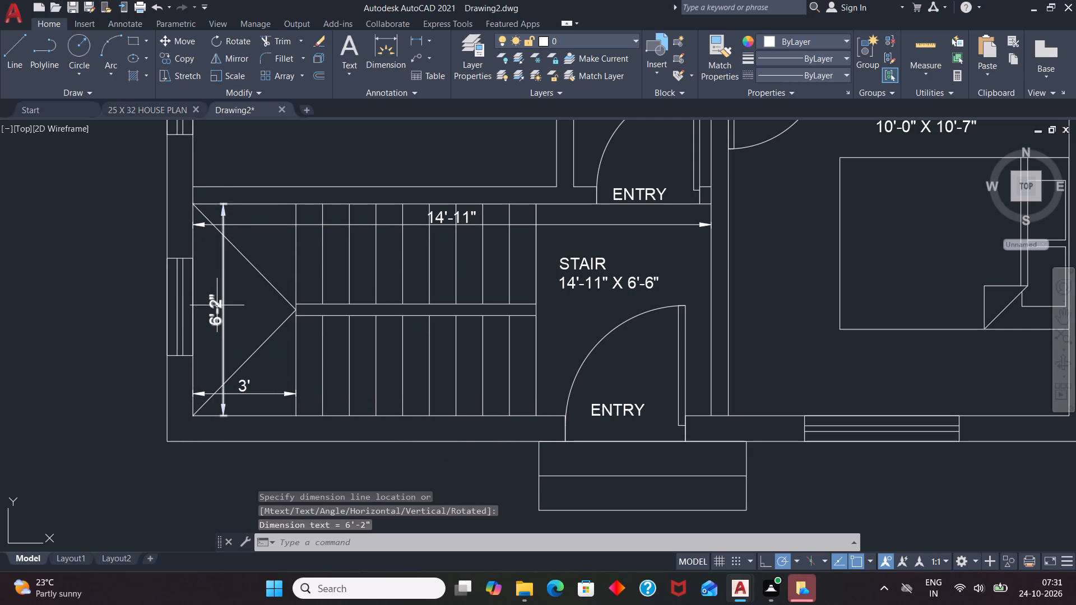
Override the text of the landing's vertical dimension with 6'-6".
double_click(217, 306)
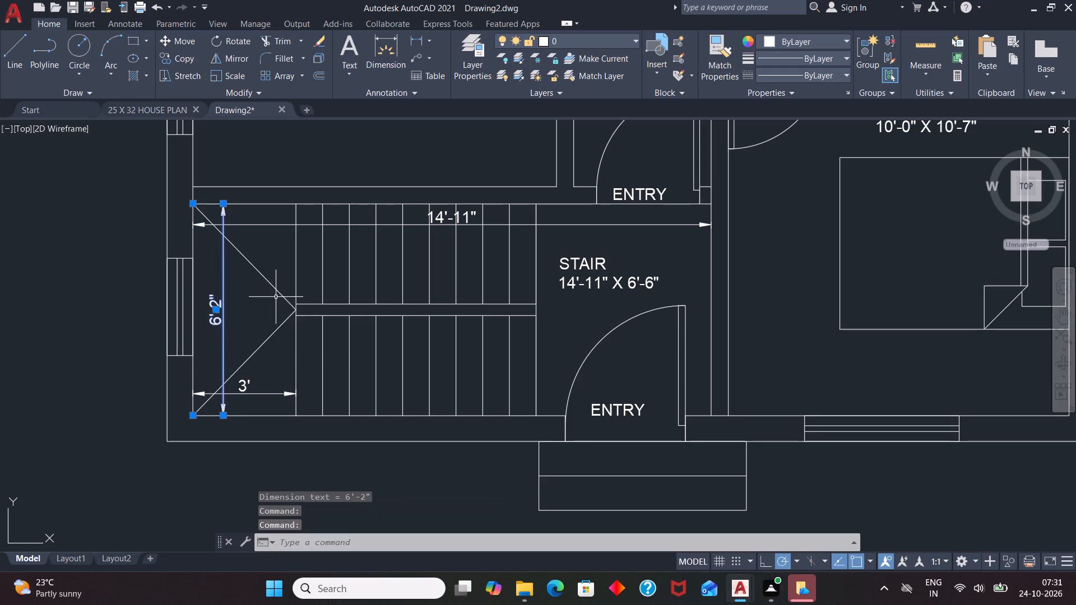
double_click(215, 304)
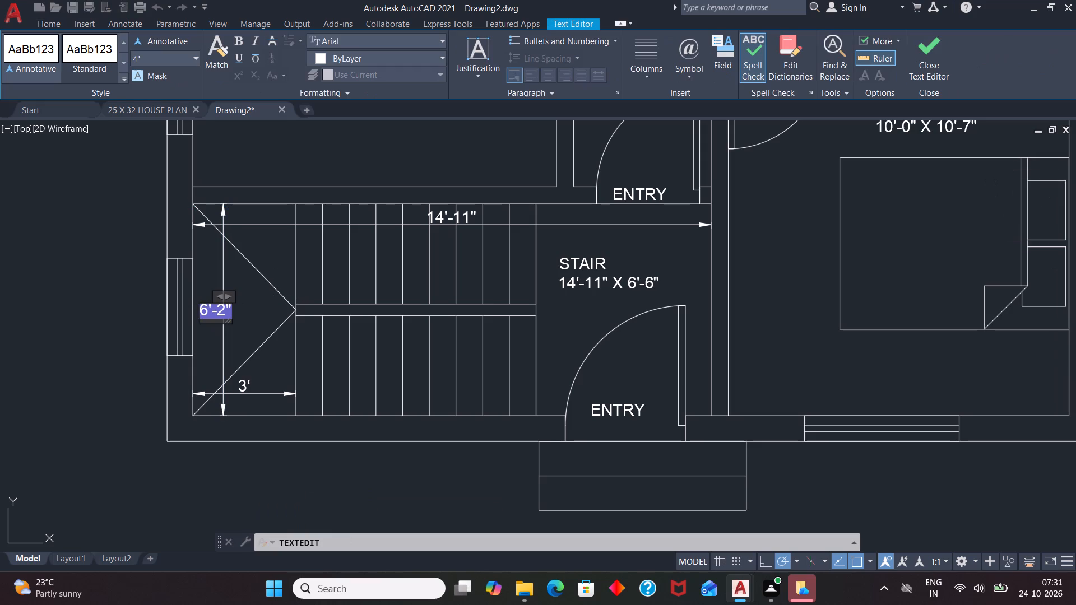
key("Delete")
type("6'-")
type("6\"")
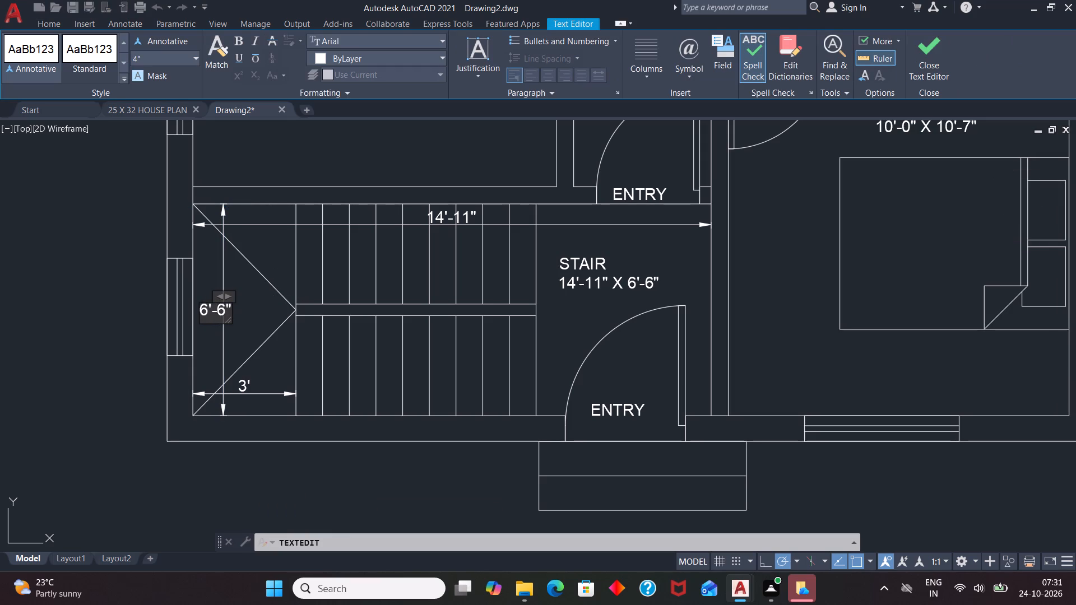
left_click(256, 325)
key("Escape")
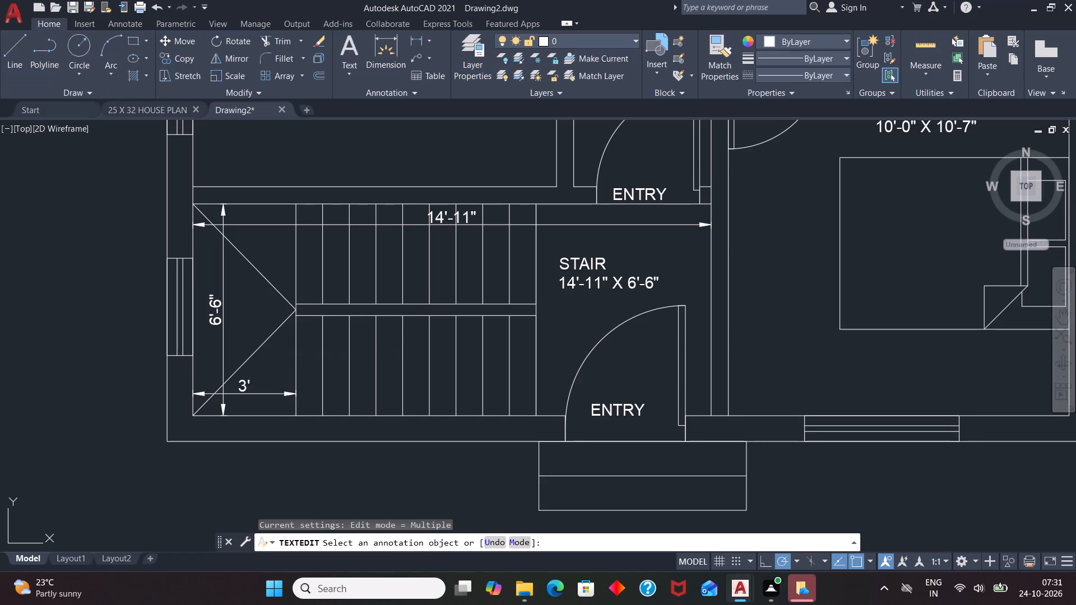
Add a 4" high text label LIVING in the room directly north of the stair.
scroll(507, 339, "down", 1)
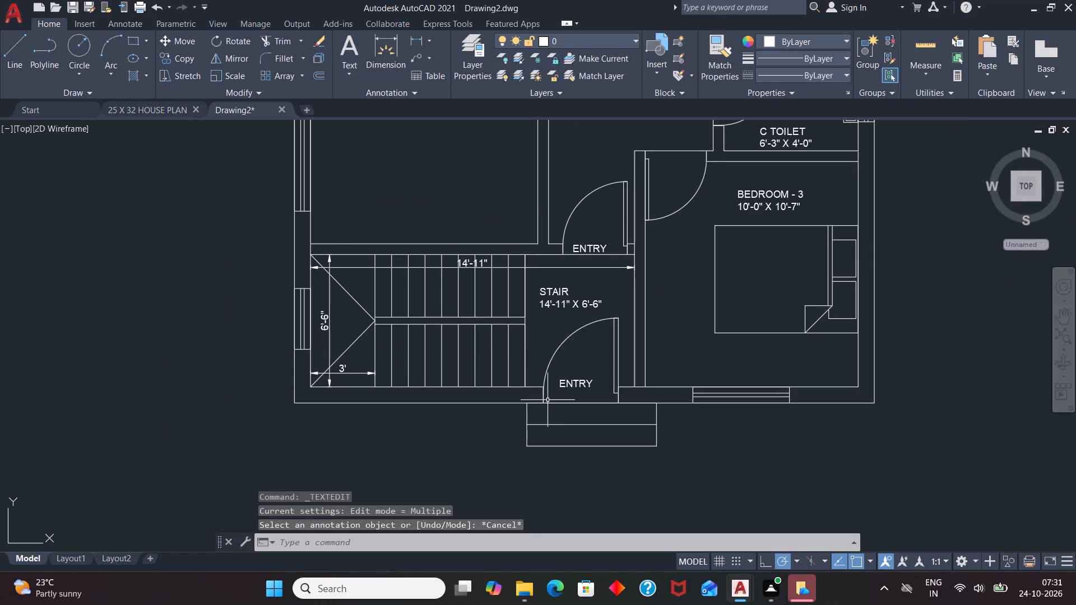
scroll(485, 390, "down", 2)
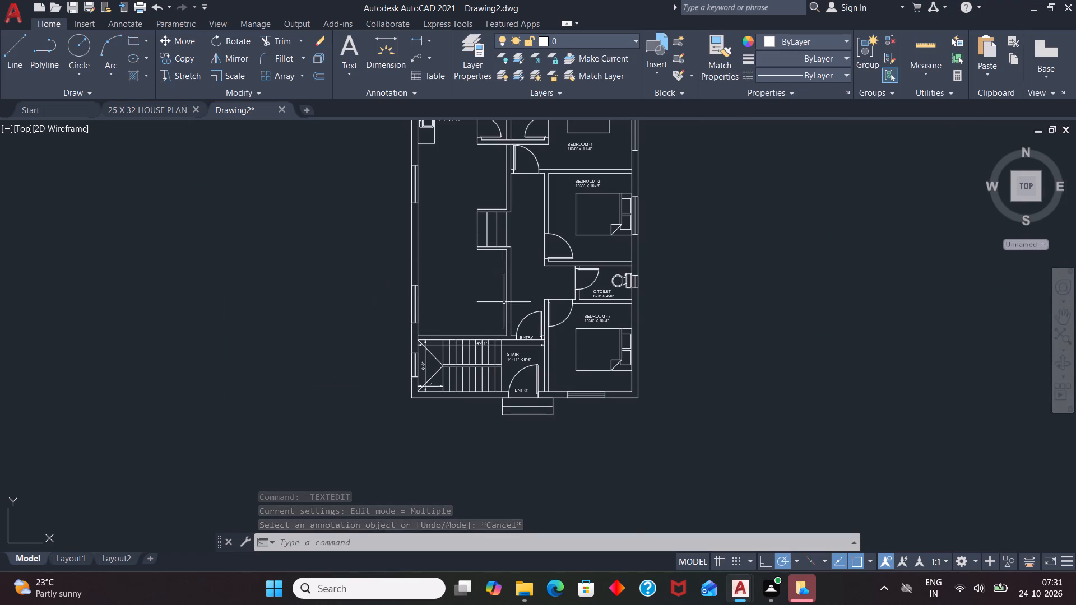
scroll(498, 341, "up", 2)
key("t")
key("Return")
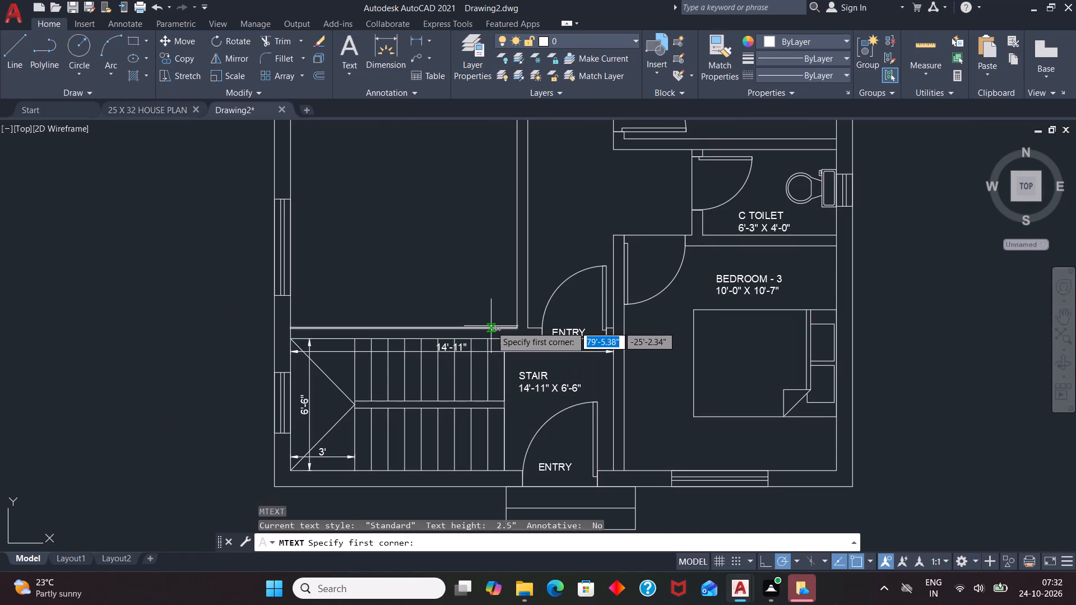
scroll(456, 355, "down", 2)
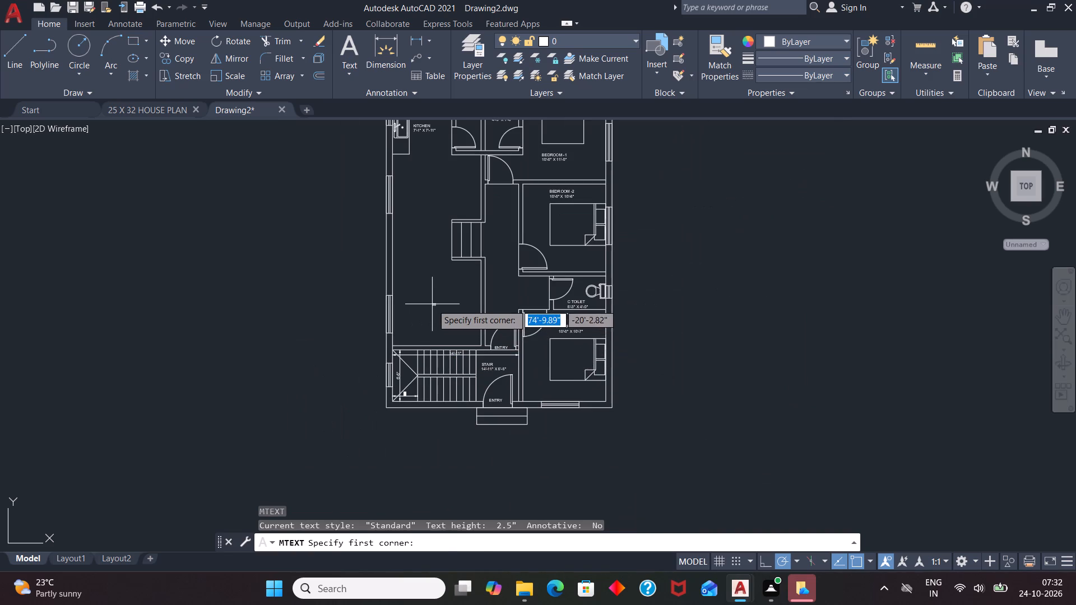
left_click(432, 304)
left_click(460, 324)
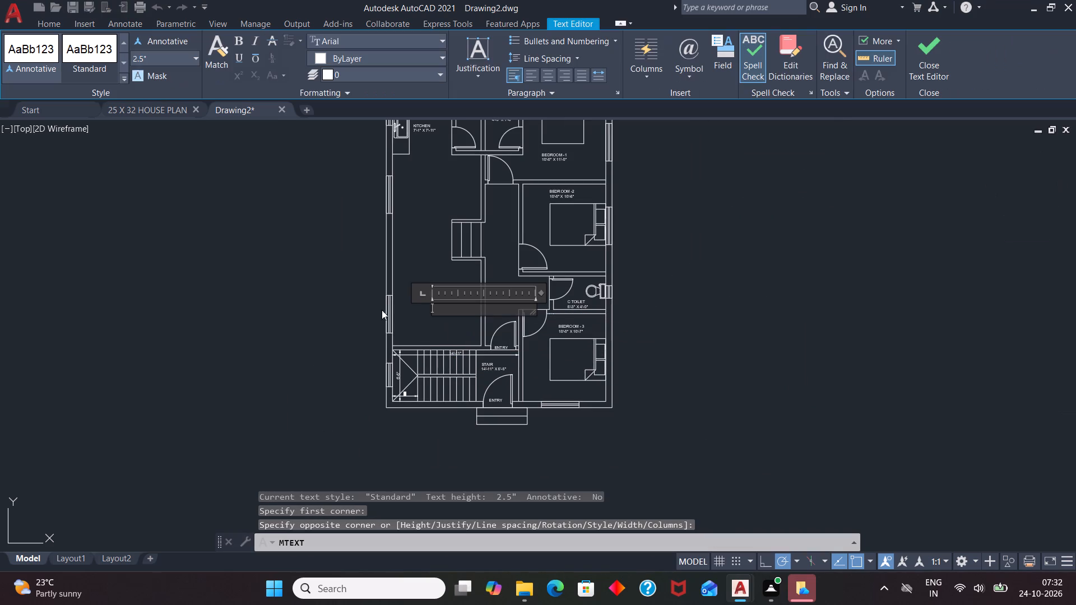
left_click(155, 66)
left_click(170, 62)
key("BackSpace")
key("4")
key("Return")
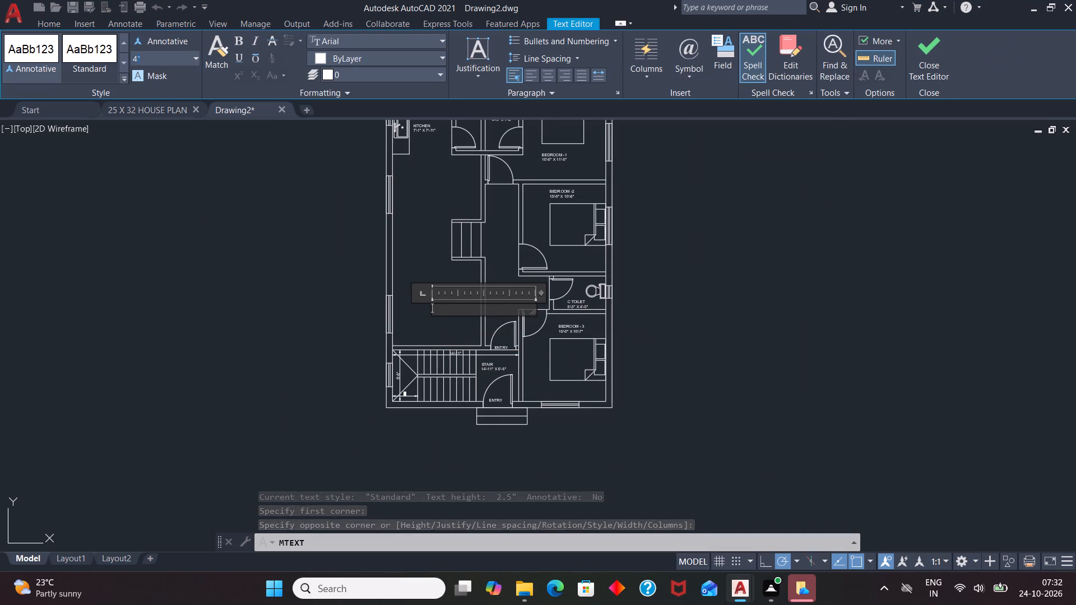
type("LIB")
key("BackSpace")
key("n")
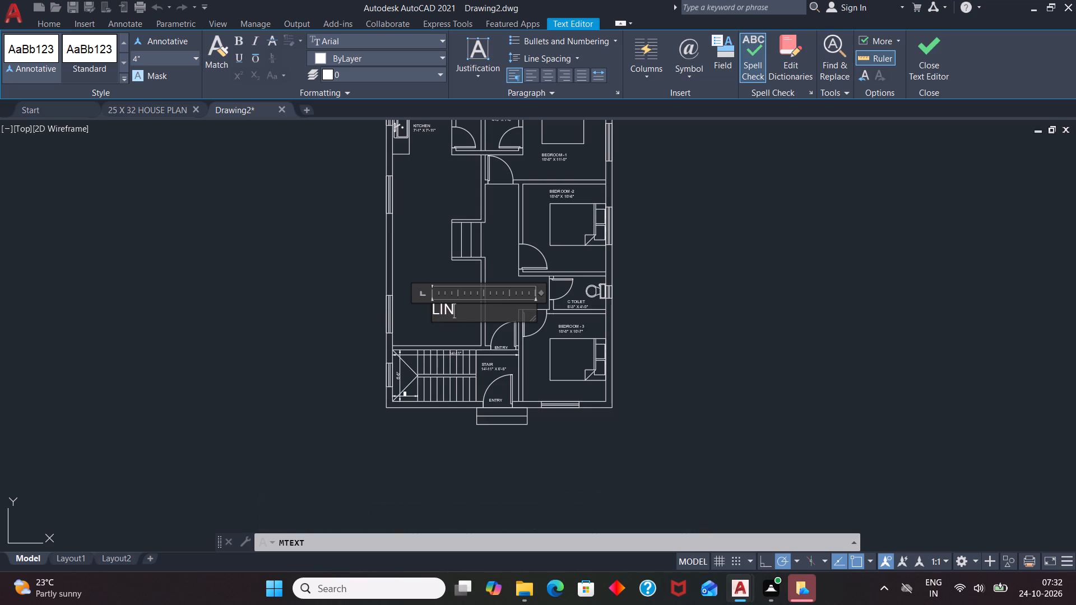
key("BackSpace")
type("VING")
left_click(344, 248)
scroll(482, 300, "up", 2)
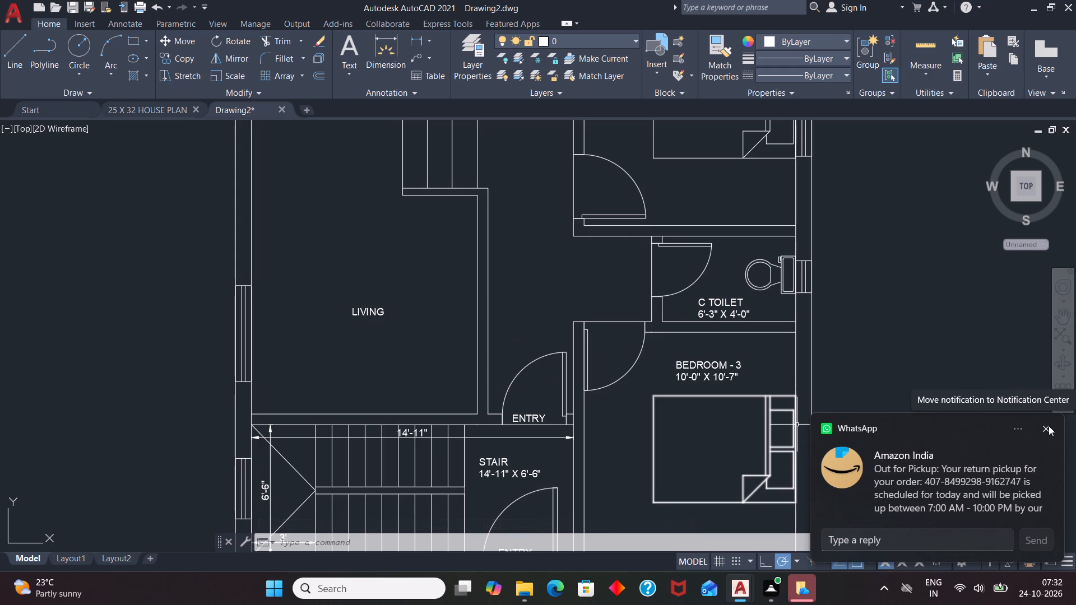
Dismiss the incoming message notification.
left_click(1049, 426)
Start a 4" high text label reading LIVING & DINING in the open area south of the kitchen.
scroll(577, 360, "down", 3)
scroll(525, 269, "up", 2)
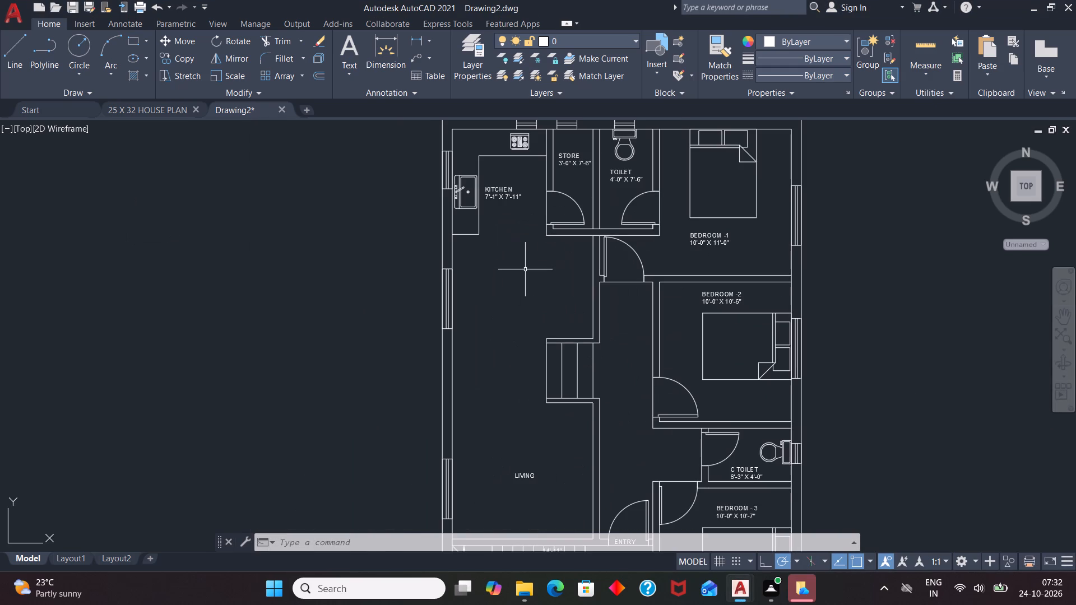
key("t")
key("Return")
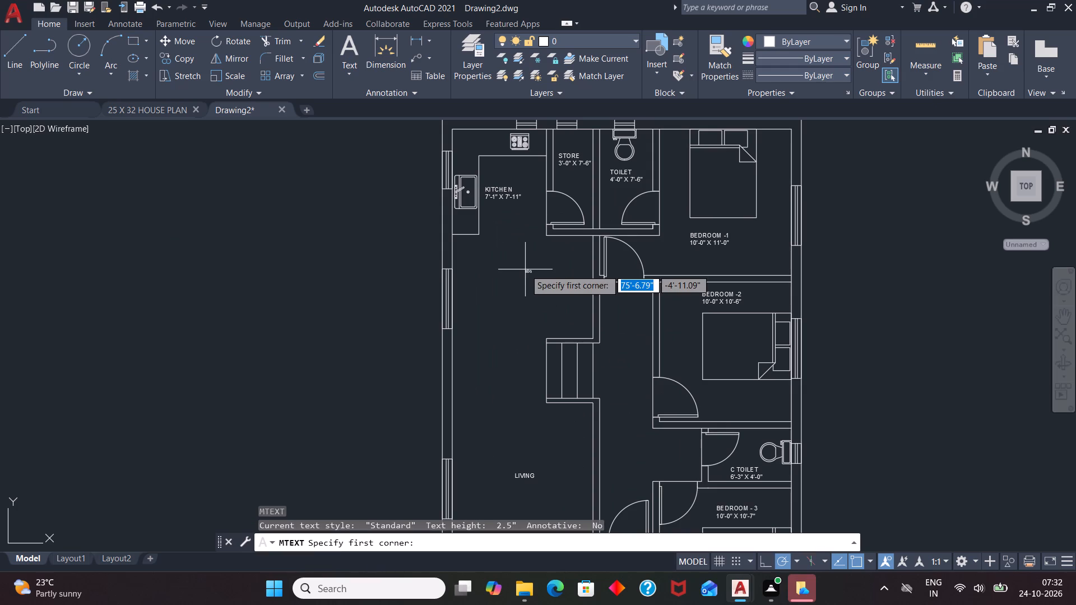
scroll(498, 335, "up", 3)
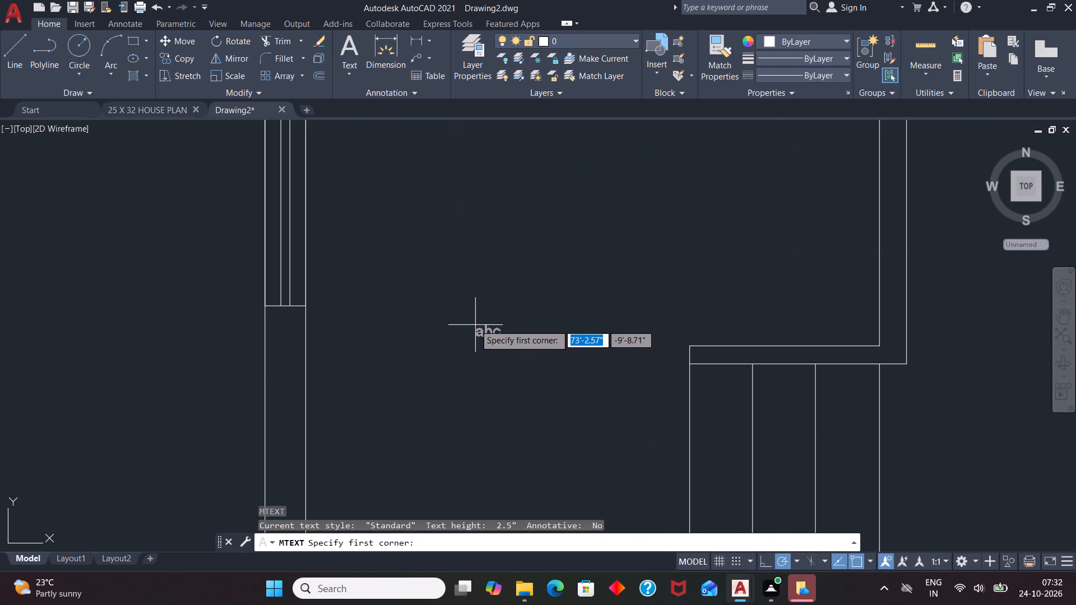
left_click(441, 283)
left_click(627, 382)
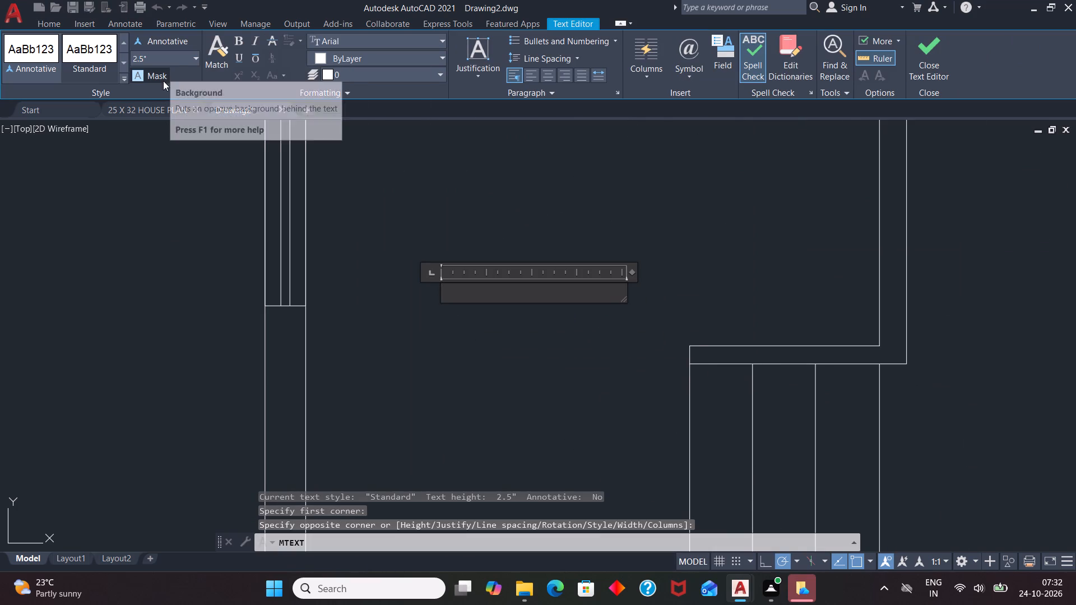
left_click(179, 57)
key("BackSpace")
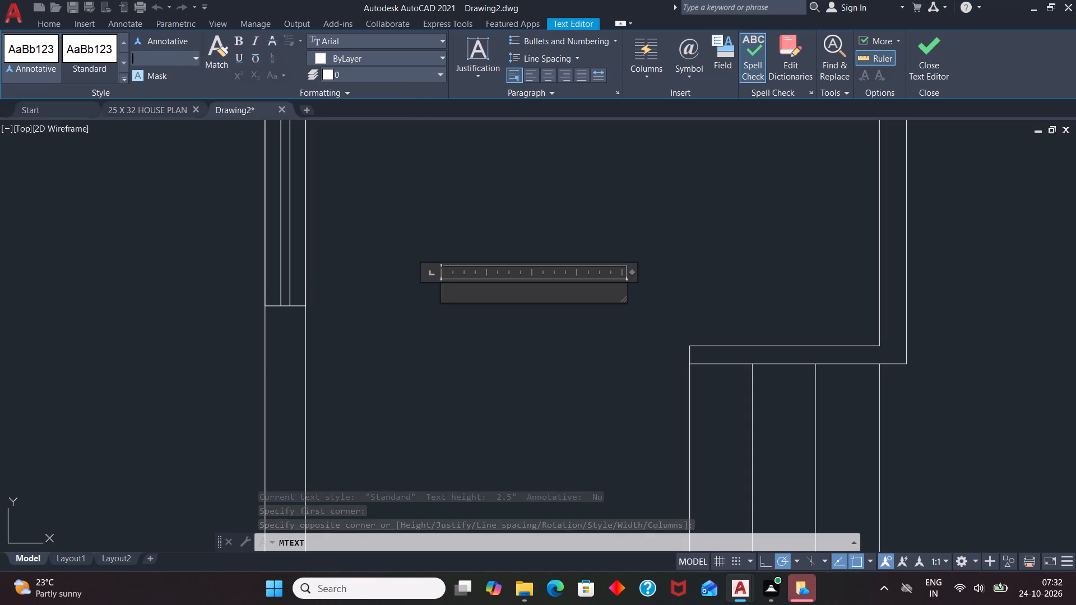
key("4")
key("Return")
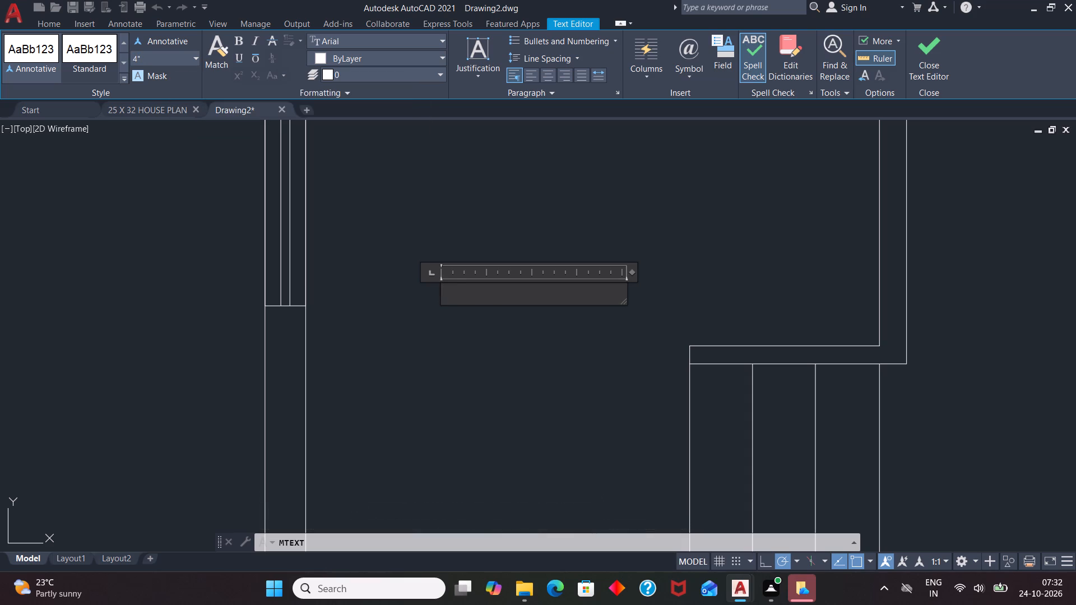
type("LIVING")
key("space")
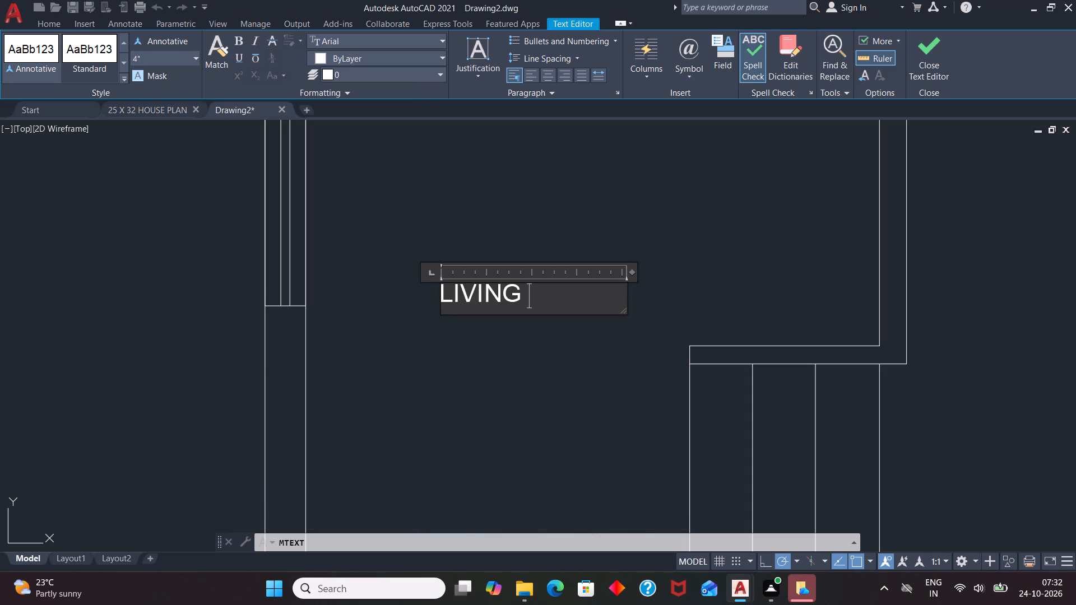
key("shift+ampersand")
key("space")
type("DIB")
key("BackSpace")
type("NI G")
key("BackSpace")
key("BackSpace")
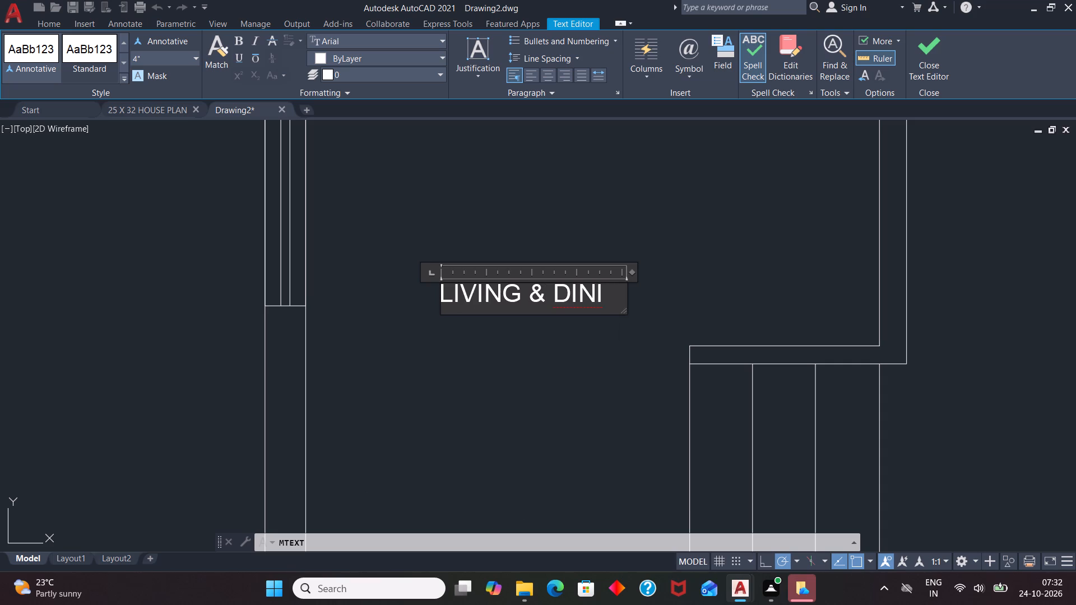
type("NG")
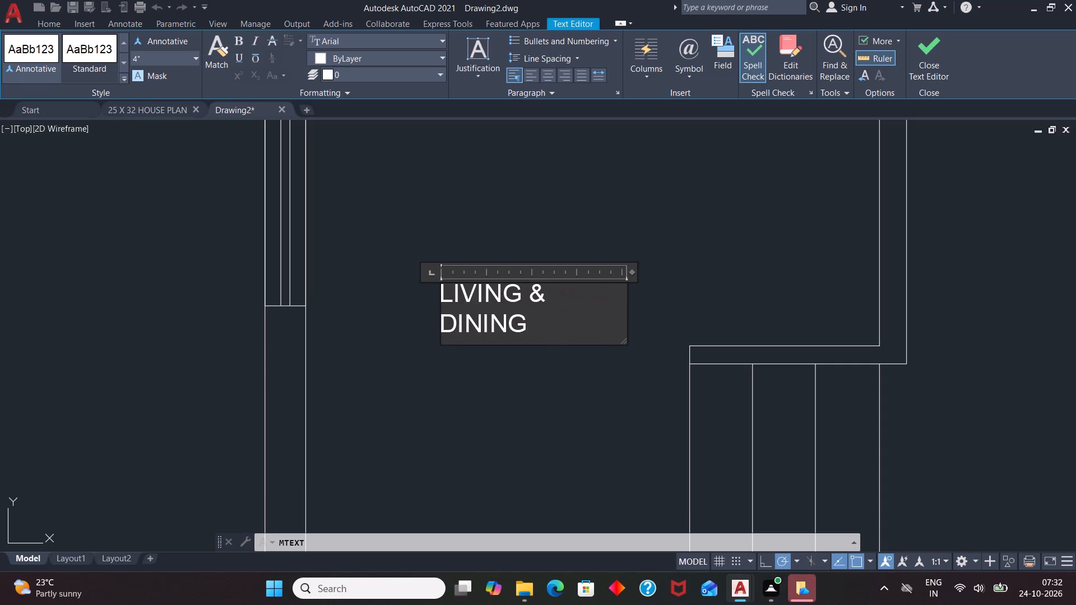
Add the size line 10'-6" X 23'-0" beneath the LIVING & DINING text.
key("Return")
type("10")
type("'-6\" X")
key("space")
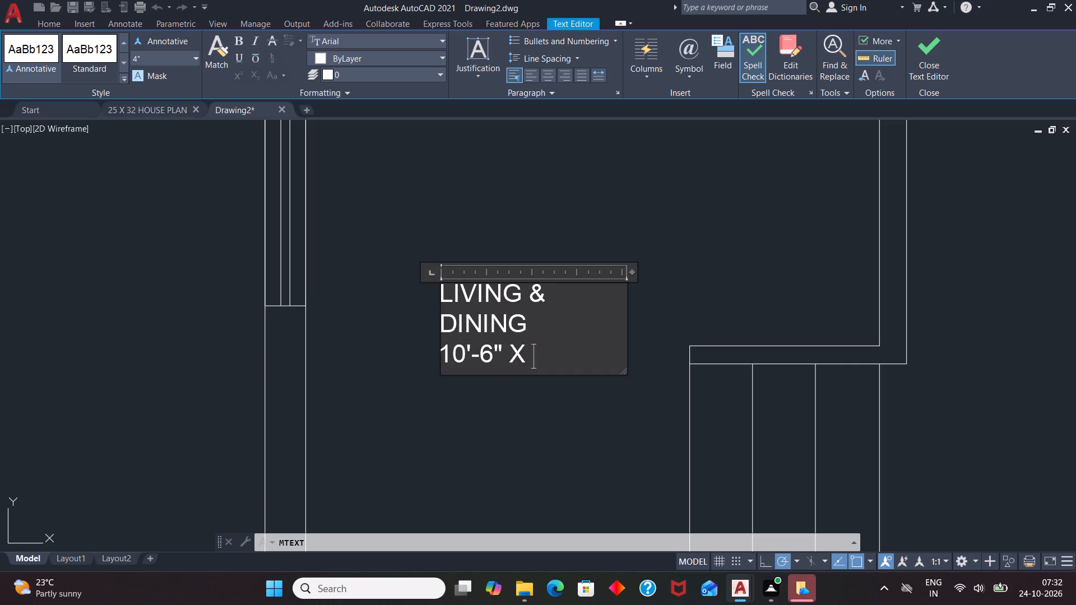
type("23'-0\"")
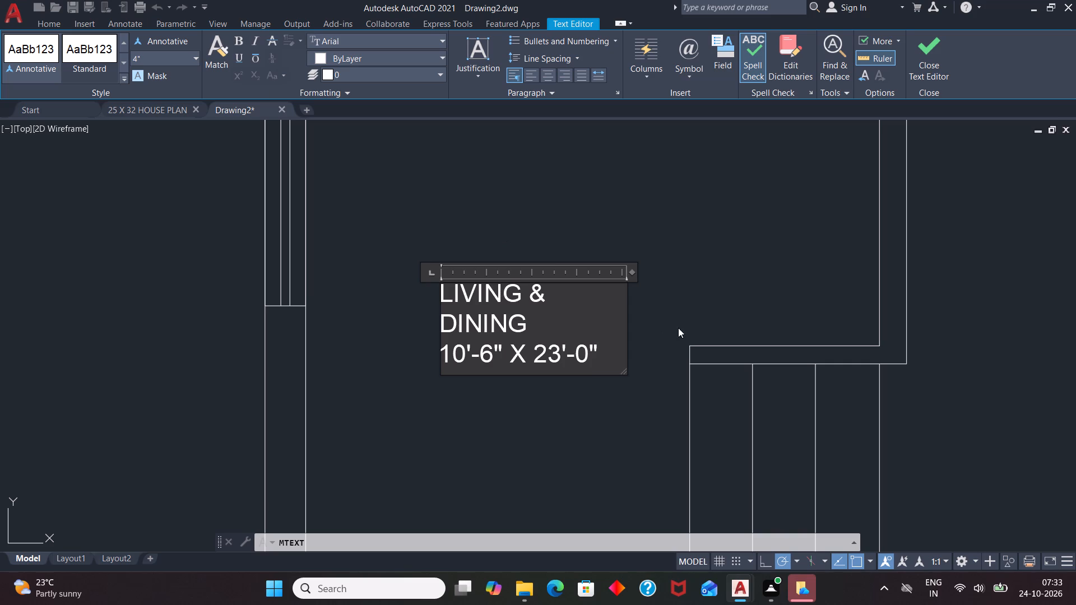
Widen the text frame so LIVING & DINING fits on one line, and finish the label.
left_click_drag(632, 268, 675, 277)
left_click_drag(633, 272, 691, 269)
left_click(639, 391)
scroll(522, 356, "down", 2)
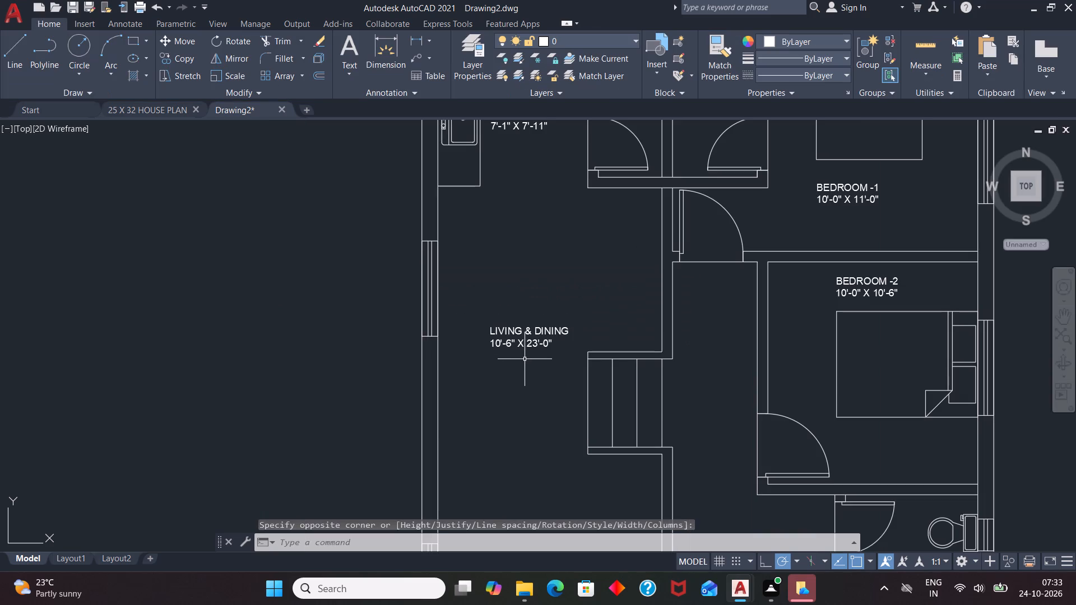
Add a 4" high text label DINING between the KITCHEN and LIVING & DINING labels.
scroll(585, 362, "down", 2)
scroll(583, 309, "up", 1)
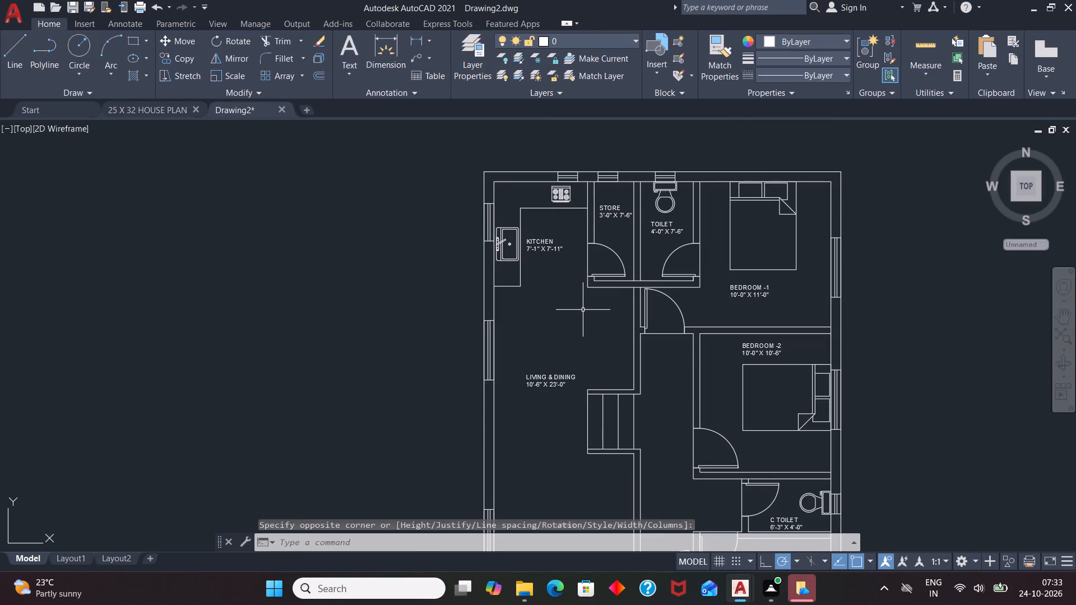
key("t")
key("Return")
scroll(582, 311, "up", 2)
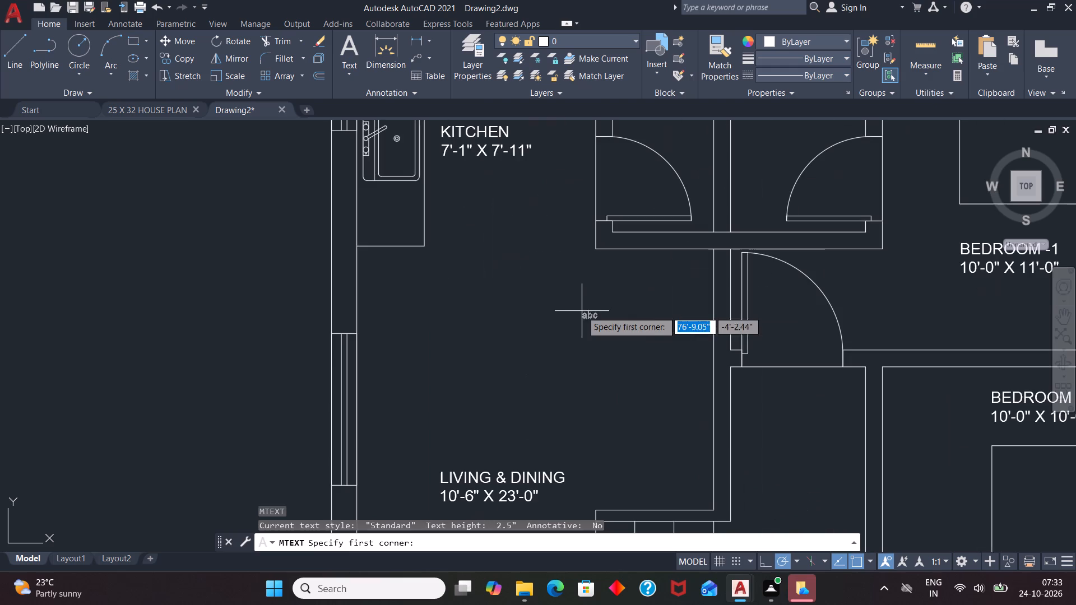
left_click_drag(531, 289, 537, 297)
left_click(607, 325)
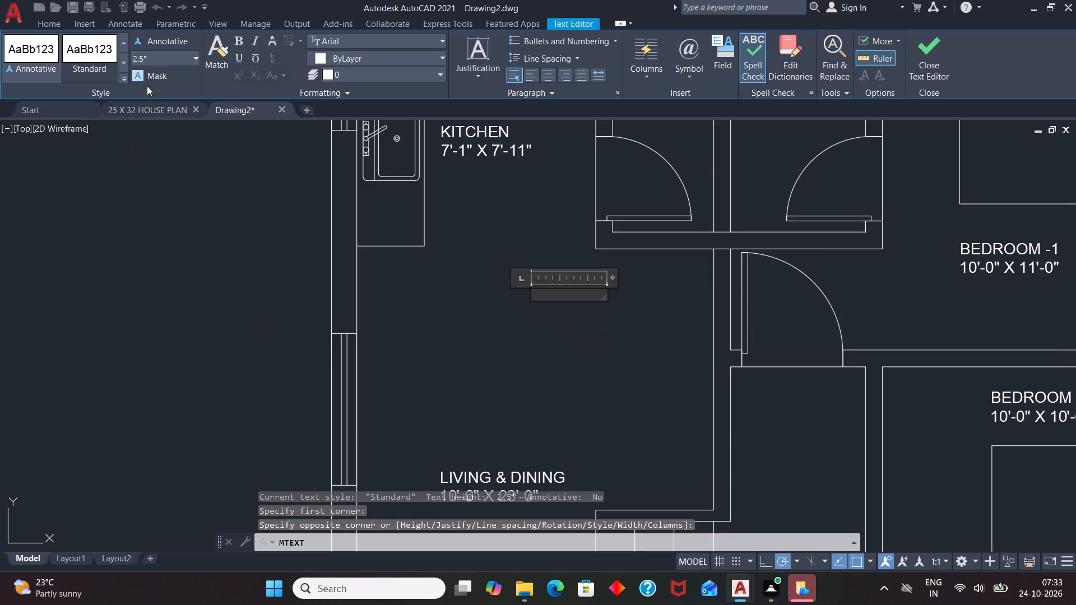
left_click(168, 57)
key("BackSpace")
key("4")
key("Return")
type("DI")
type("NING")
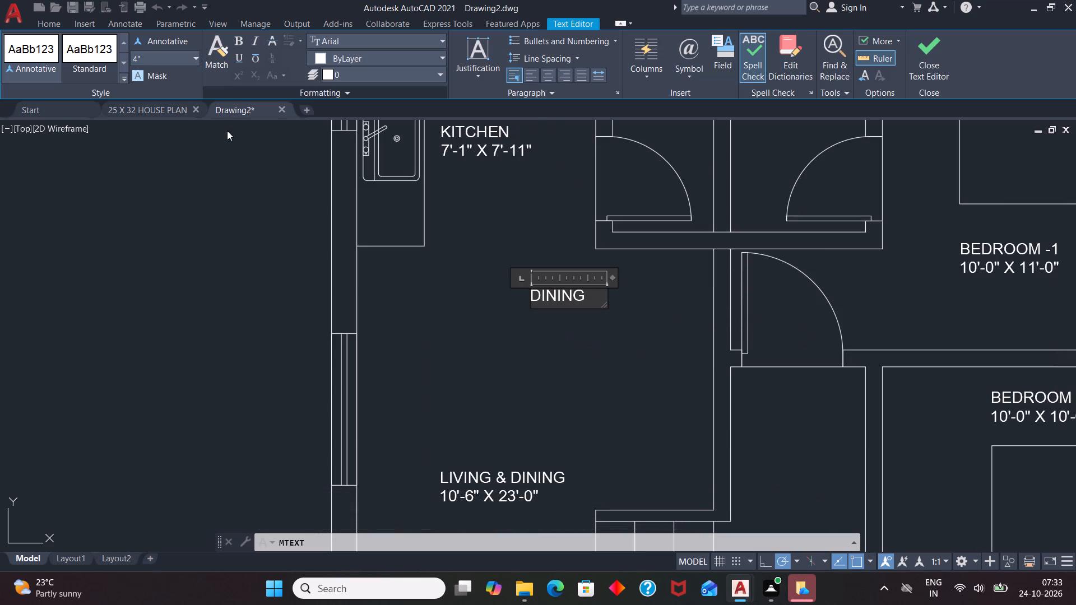
left_click(512, 307)
Add a vertical linear dimension for the dining area, from the store's south wall to the partition projecting below it, near the east wall.
scroll(349, 155, "down", 1)
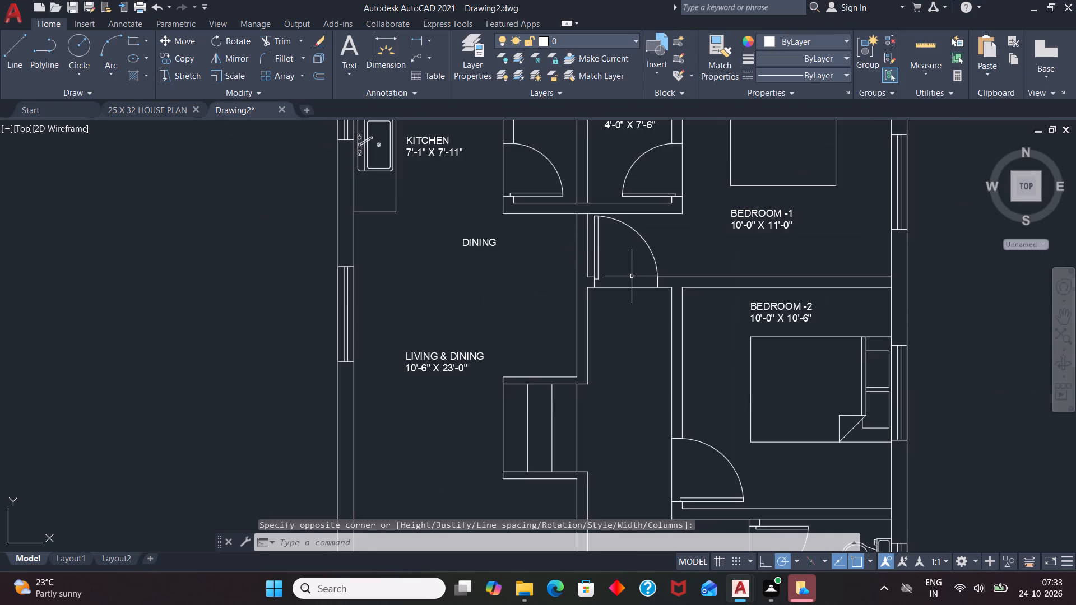
type("DLI")
key("Return")
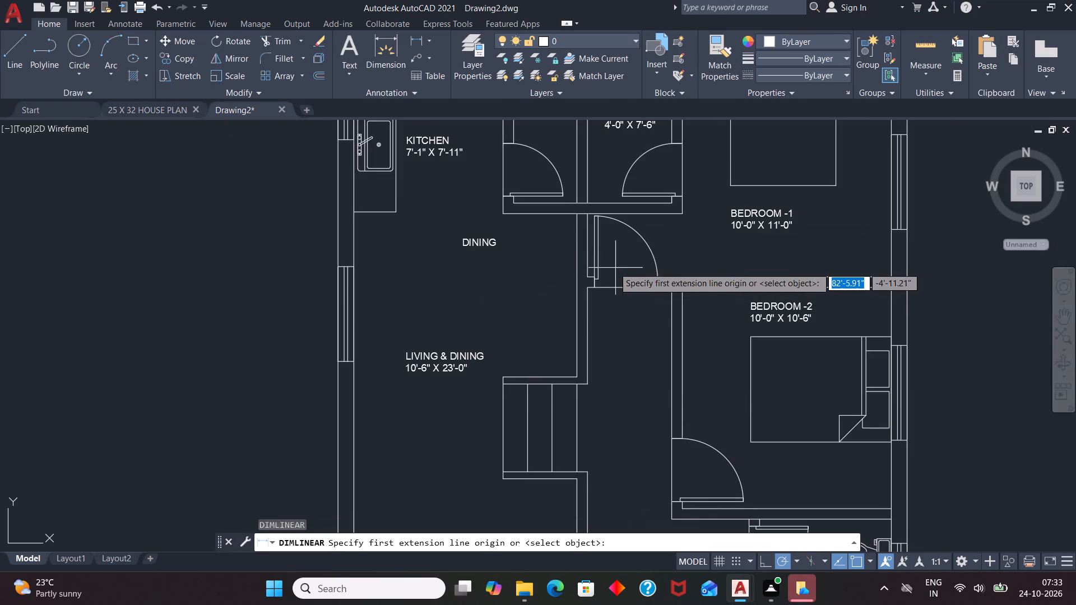
left_click(562, 213)
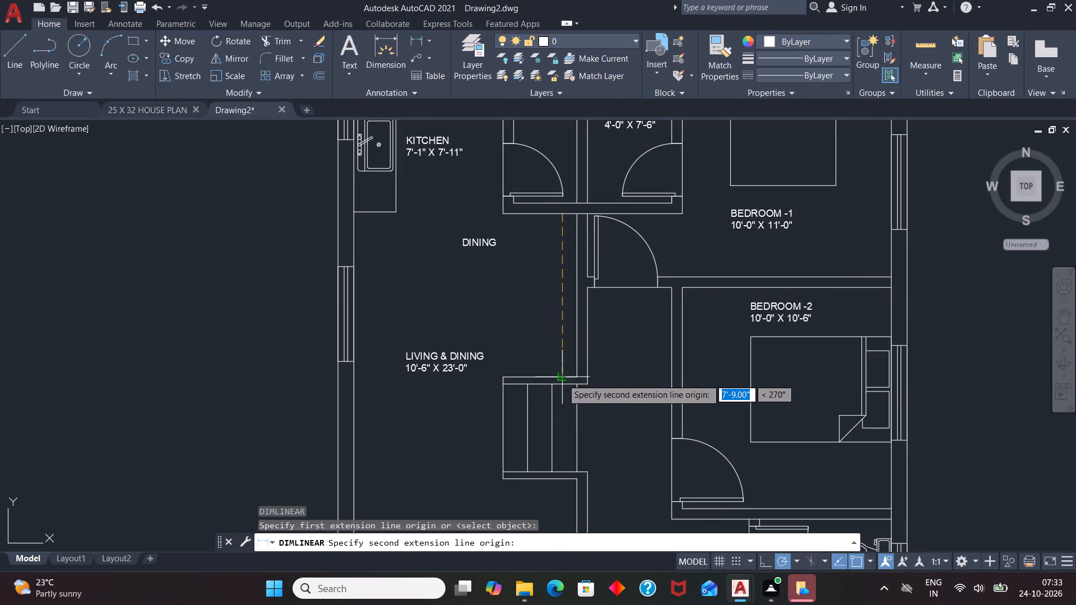
left_click(562, 379)
left_click(563, 370)
Add a vertical linear dimension for the living area, from the lower projecting partition to the wall above the stair, near the east wall.
scroll(568, 211, "down", 3)
scroll(567, 308, "up", 1)
key("space")
scroll(563, 264, "up", 4)
left_click(567, 234)
scroll(577, 291, "down", 2)
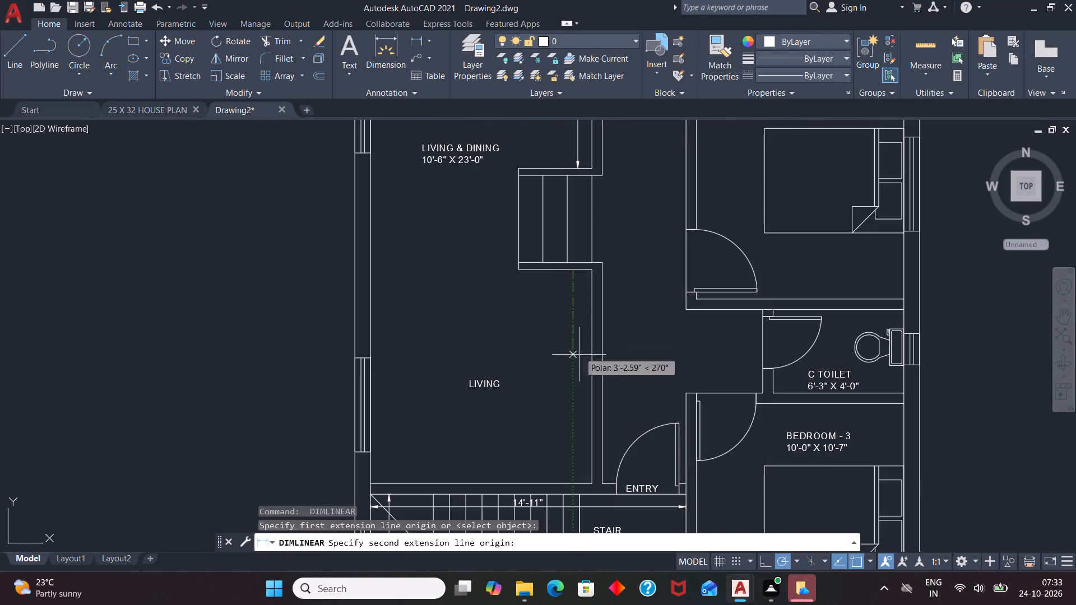
left_click(573, 483)
left_click(562, 475)
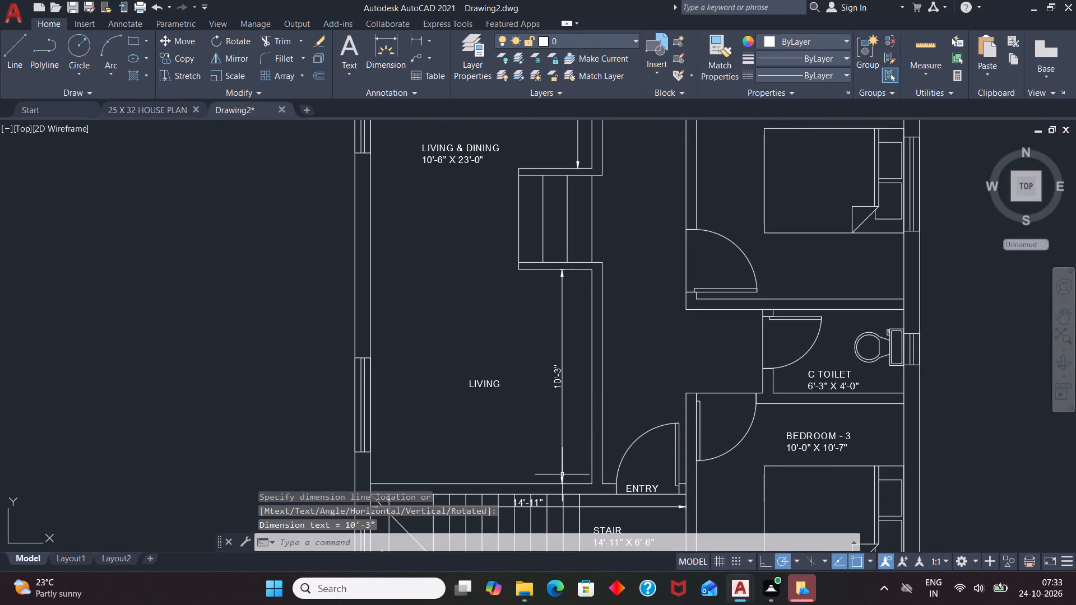
Add a 4" high text label 4'-0" WIDE PASSAGE in the passage west of BEDROOM-2, with its frame widened to fit one line.
scroll(532, 342, "down", 2)
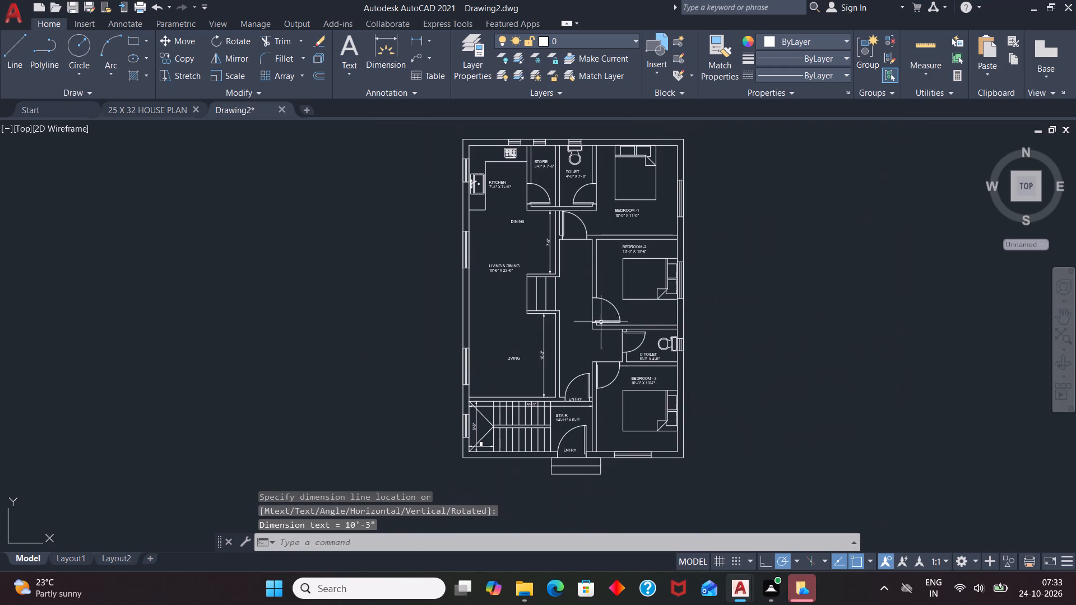
scroll(590, 291, "up", 2)
key("t")
key("Return")
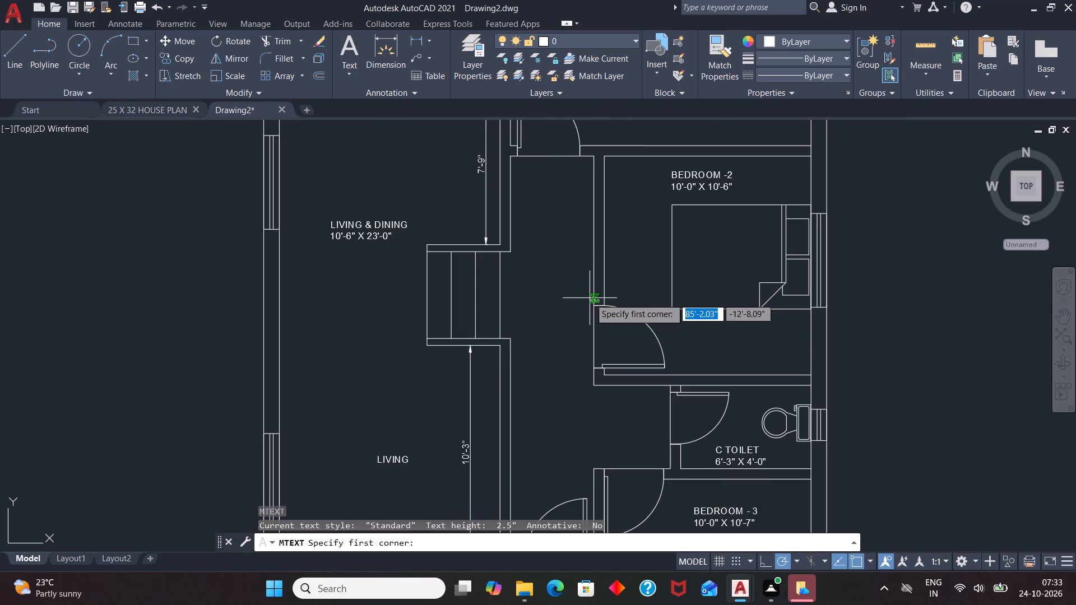
left_click(532, 220)
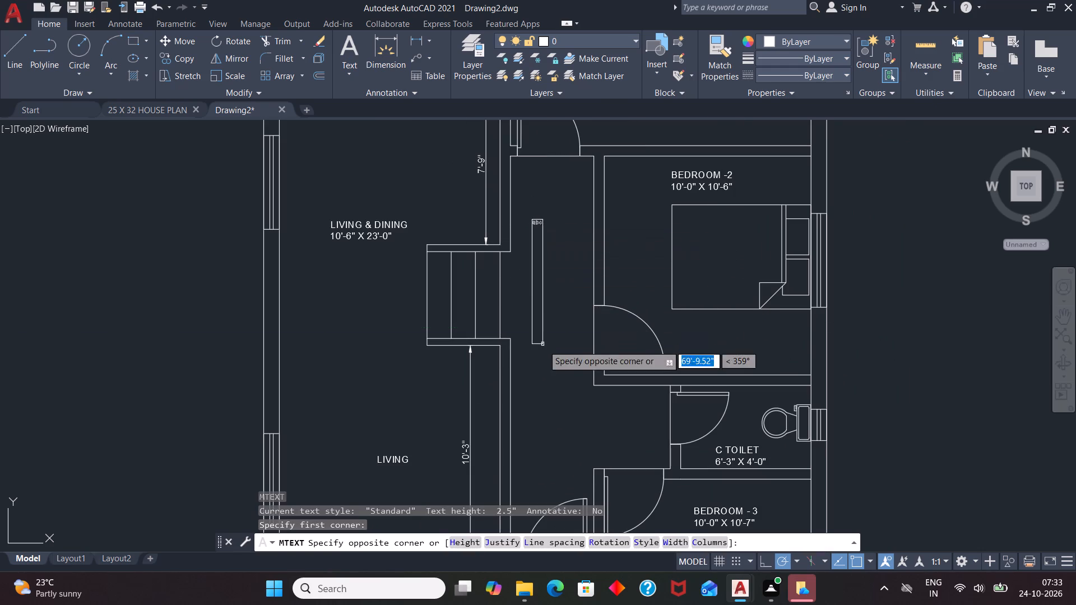
left_click(555, 350)
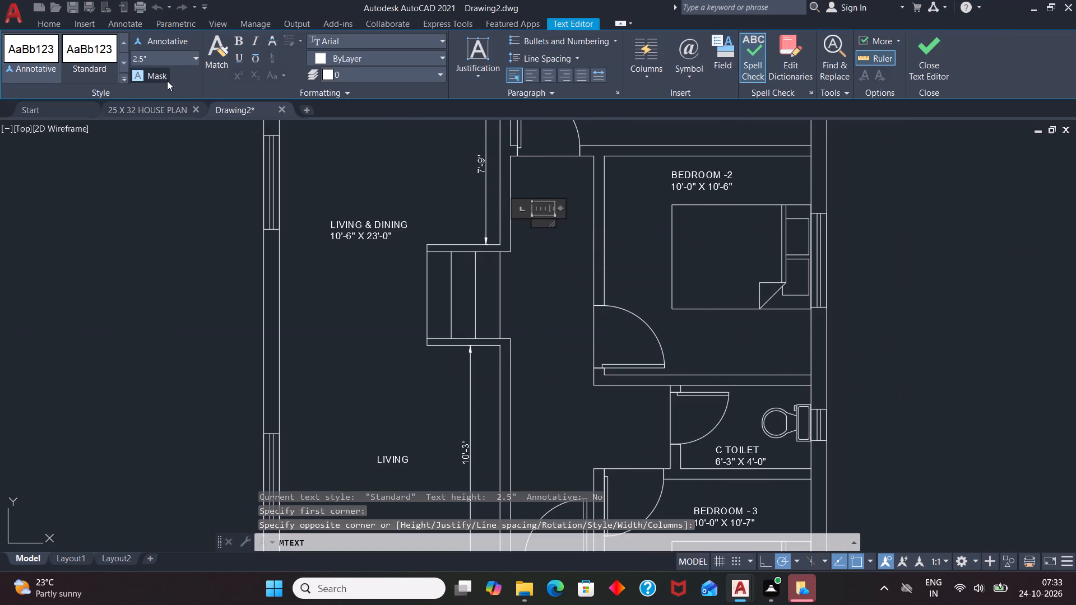
left_click(178, 58)
key("BackSpace")
key("4")
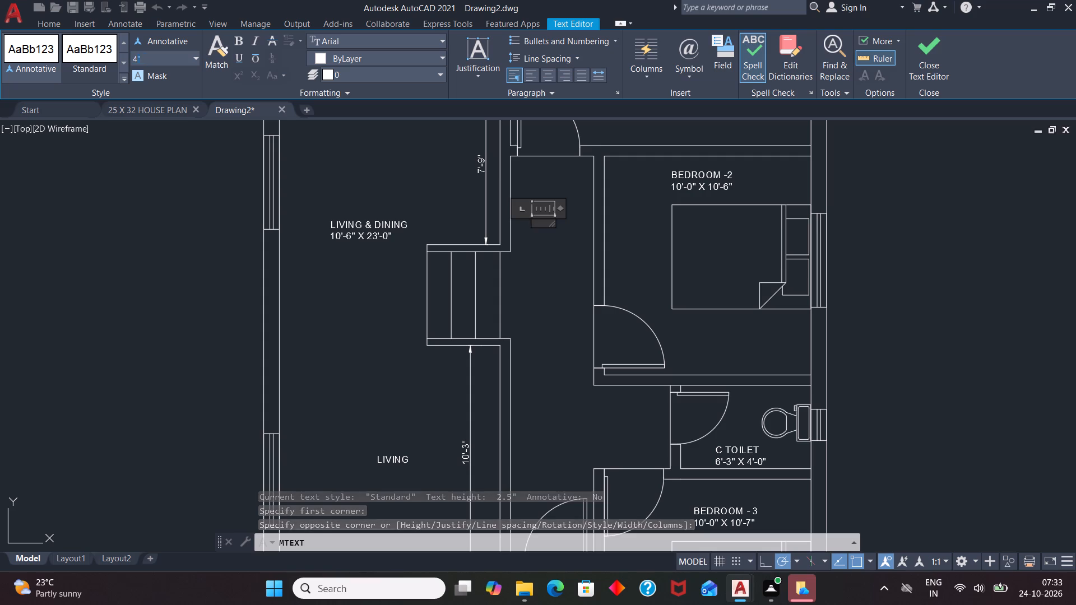
key("Return")
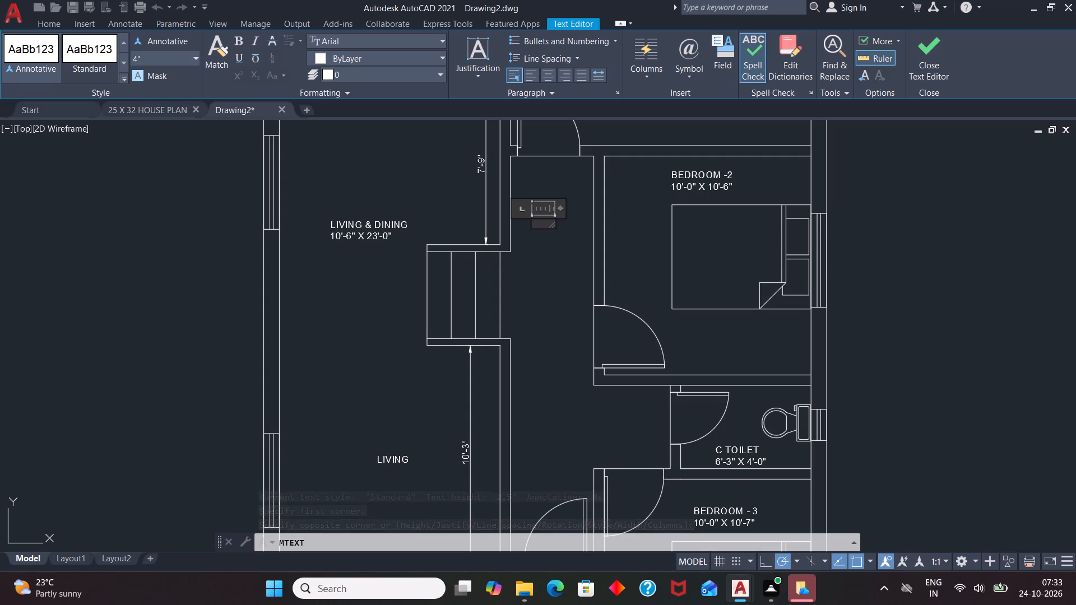
type("4'")
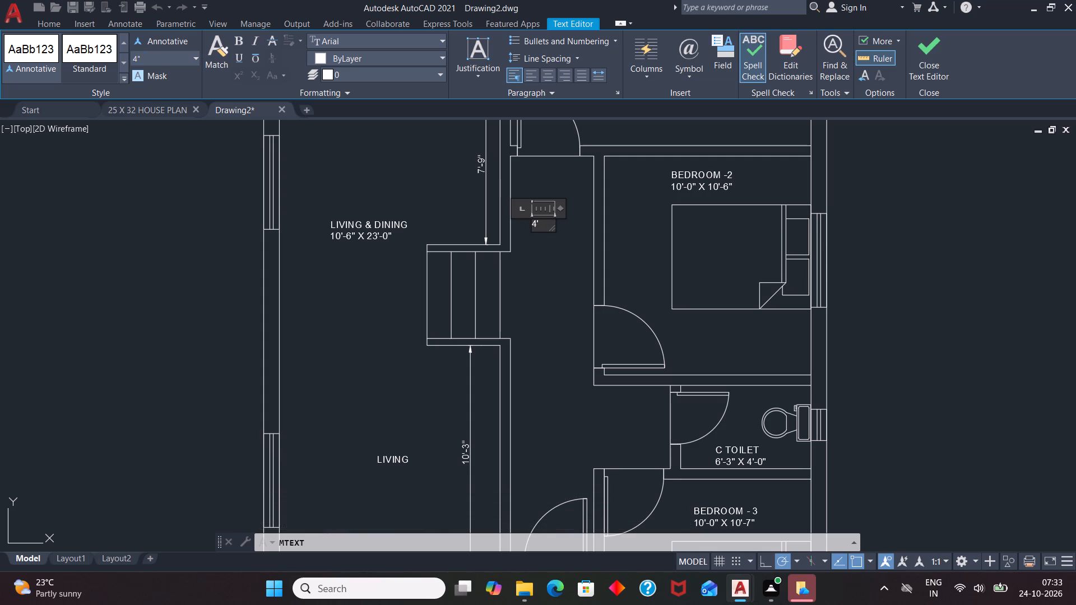
type("-0\"")
key("space")
type("WIDE PASSAG")
key("e")
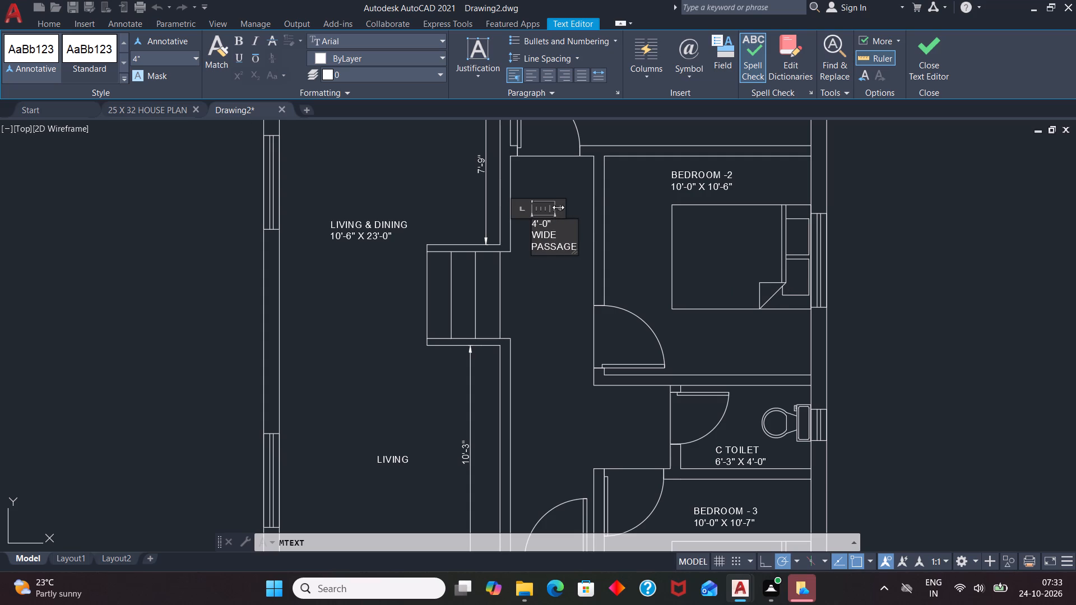
left_click_drag(559, 207, 677, 224)
left_click(633, 265)
Rotate the 4'-0" WIDE PASSAGE label to run vertically, reading downward.
left_click(611, 225)
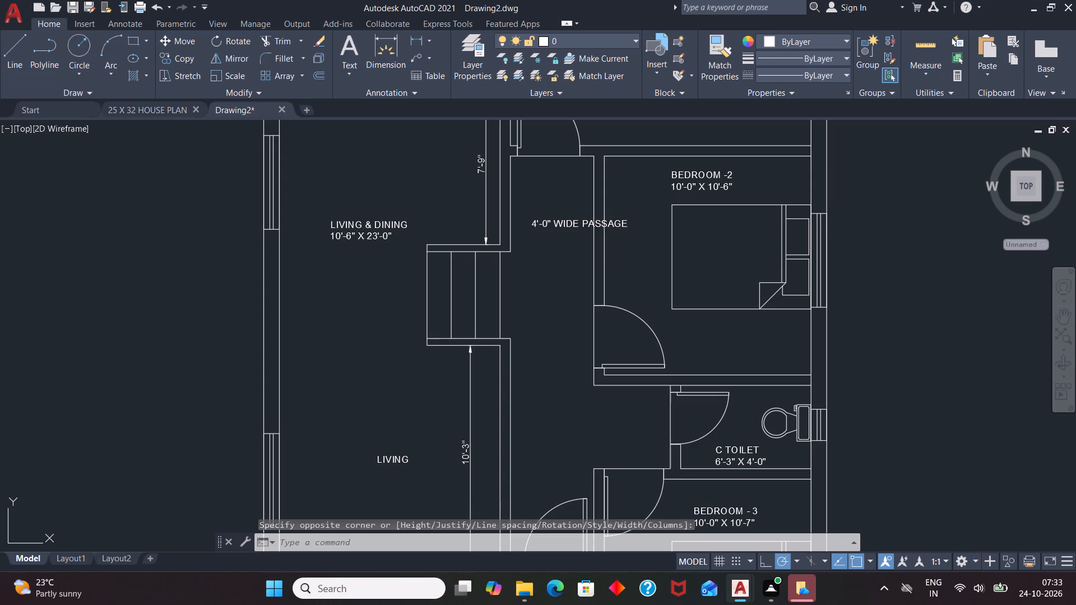
type("RO")
key("Return")
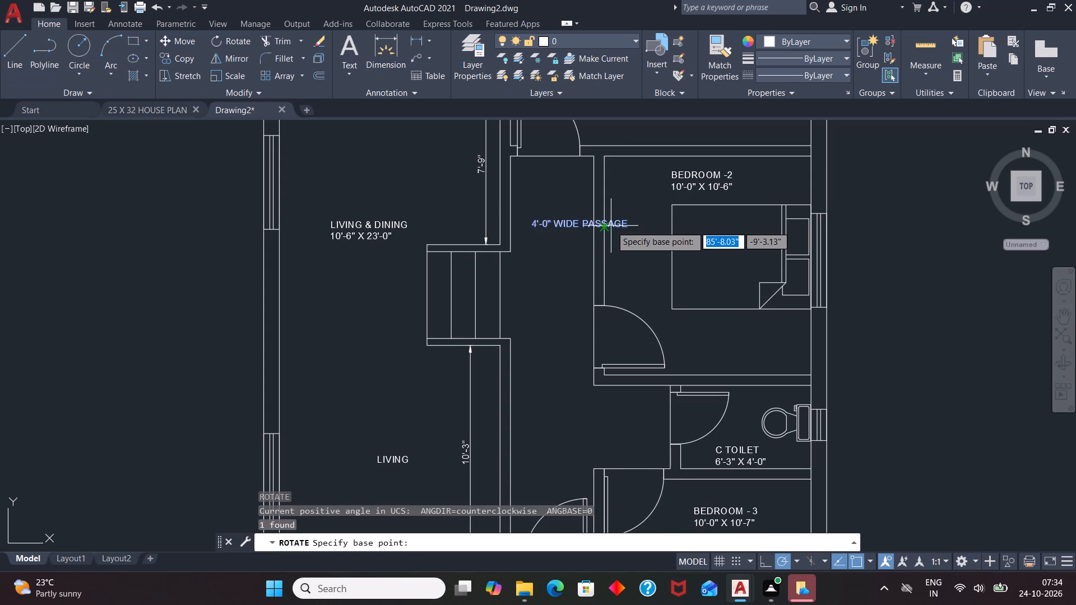
left_click(611, 226)
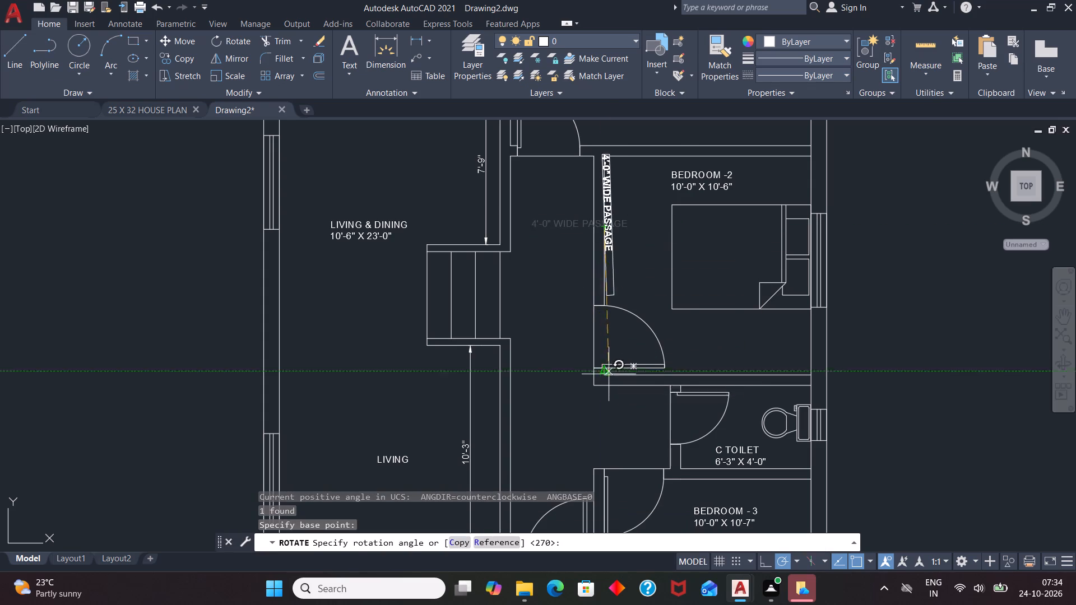
left_click(602, 382)
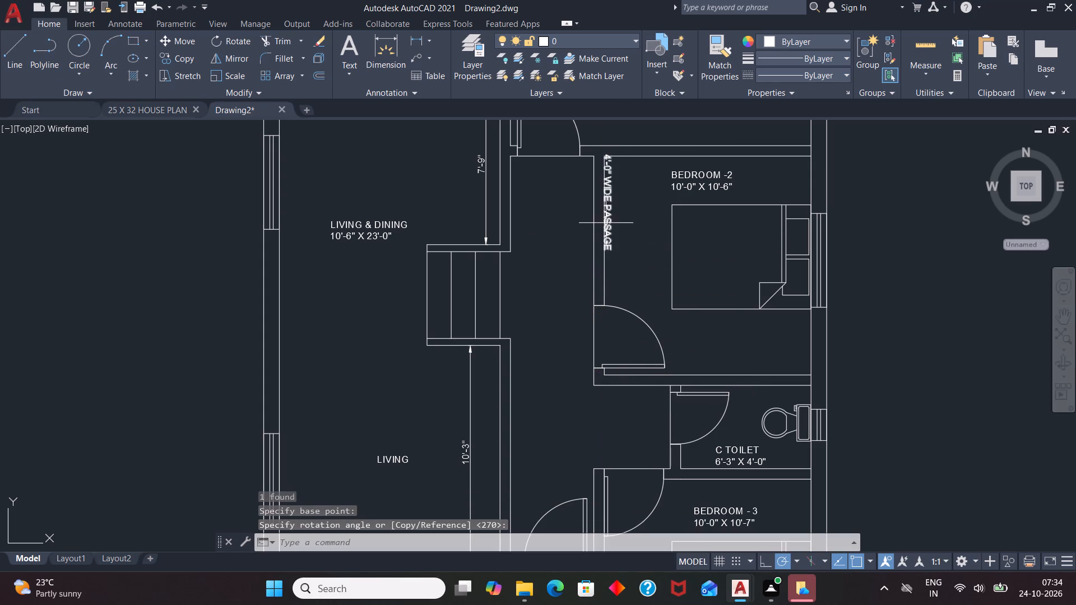
Move the vertical passage label off the bedroom wall into the middle of the passage, beside the small steps.
left_click(607, 222)
left_click(614, 157)
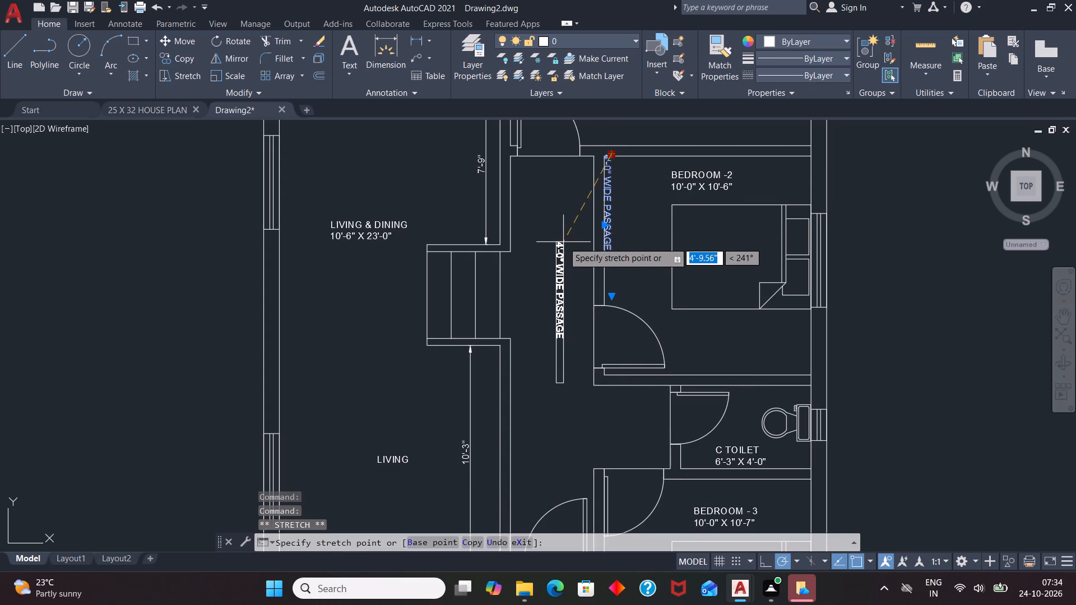
left_click(563, 242)
key("Escape")
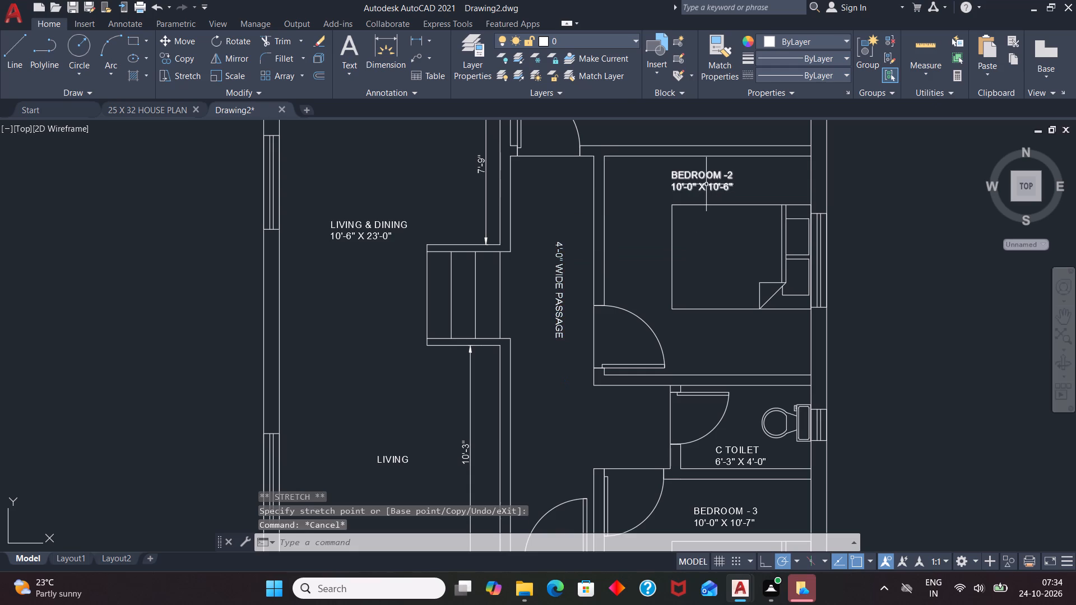
Add a horizontal linear dimension across the lobby outside C TOILET, from the BEDROOM-2 wall corner to the toilet's west wall.
scroll(631, 165, "down", 2)
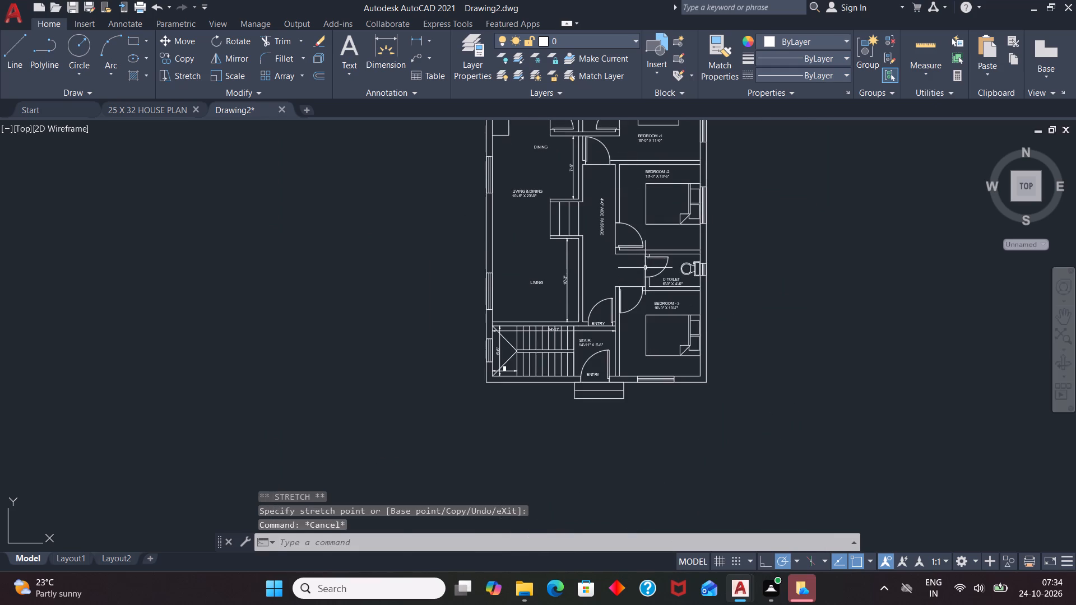
scroll(642, 262, "up", 2)
type("DLI")
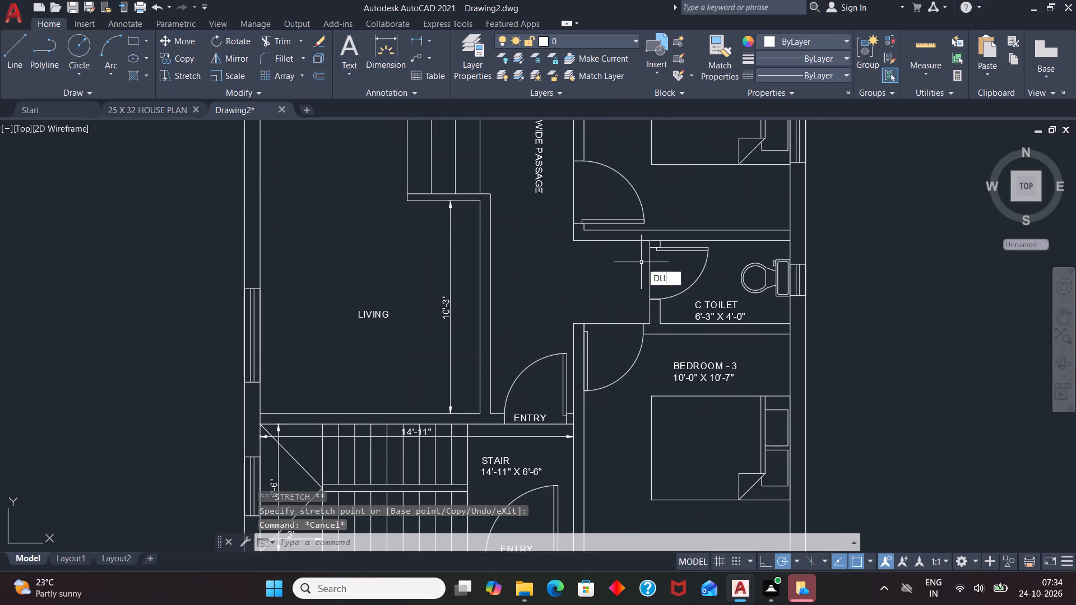
key("Return")
scroll(622, 263, "up", 1)
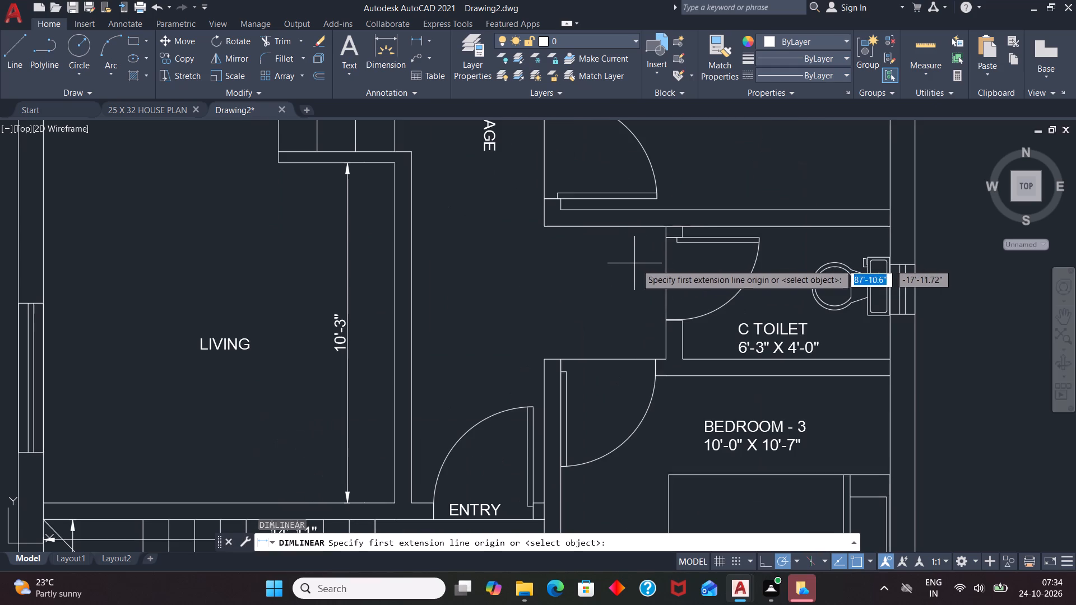
left_click(546, 227)
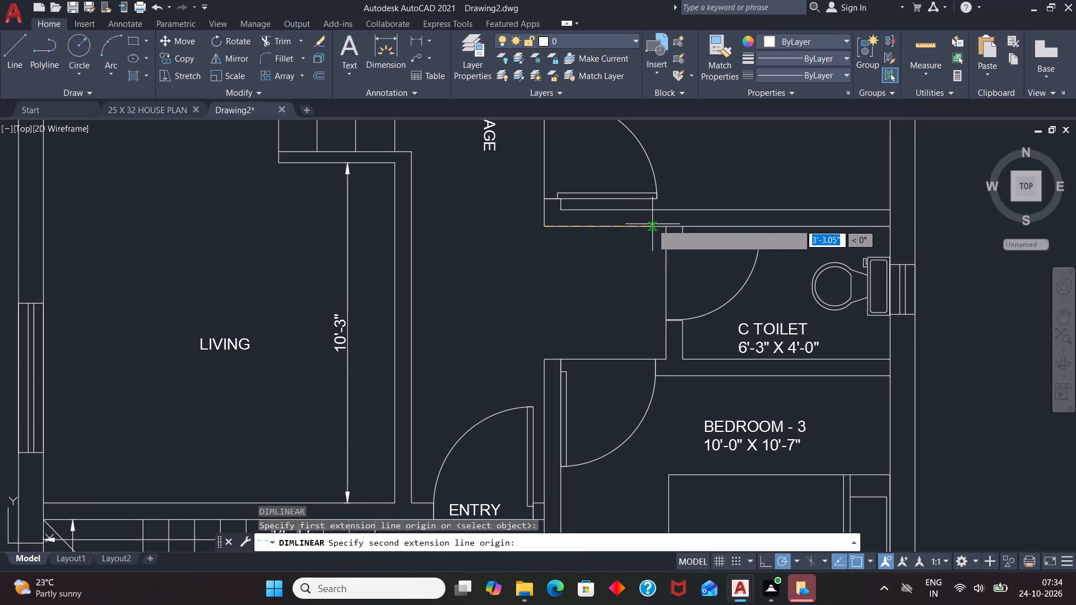
left_click(667, 227)
left_click(664, 261)
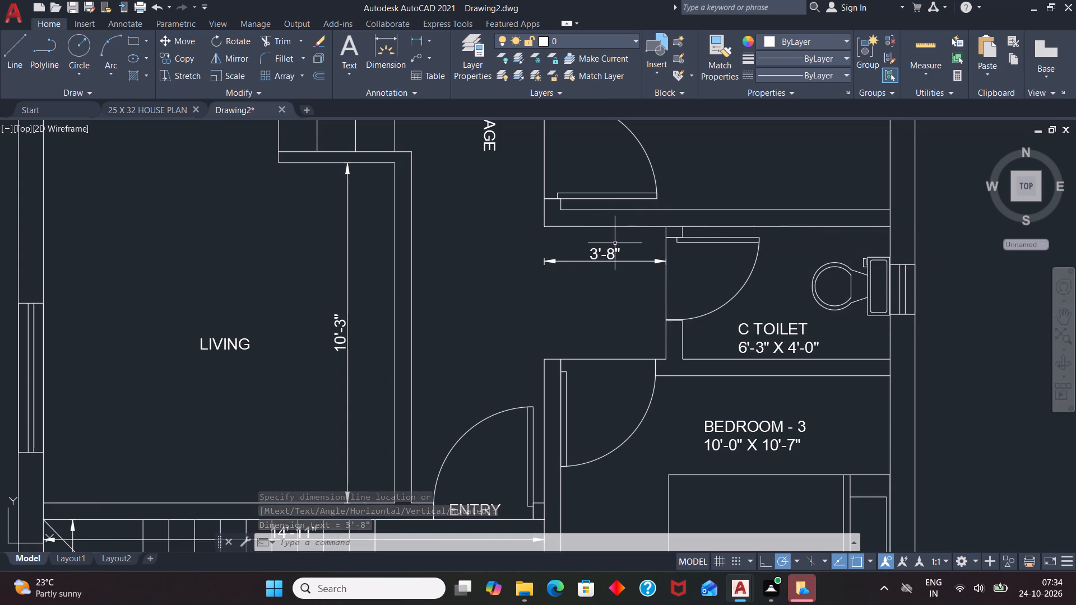
Override the lobby dimension's text with 3'-4".
double_click(612, 259)
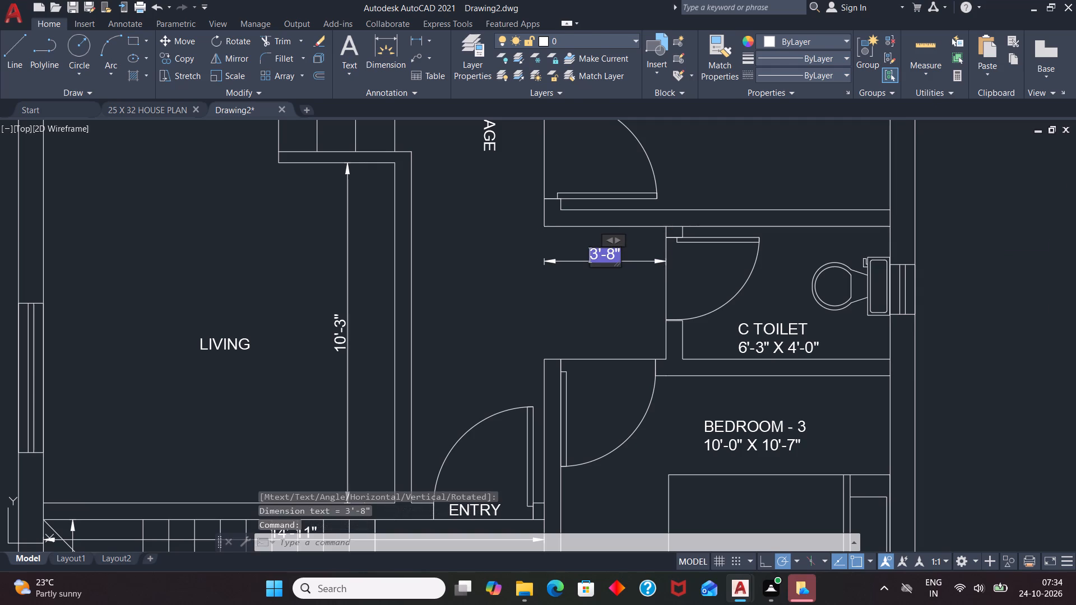
key("Delete")
type("3'-4\"")
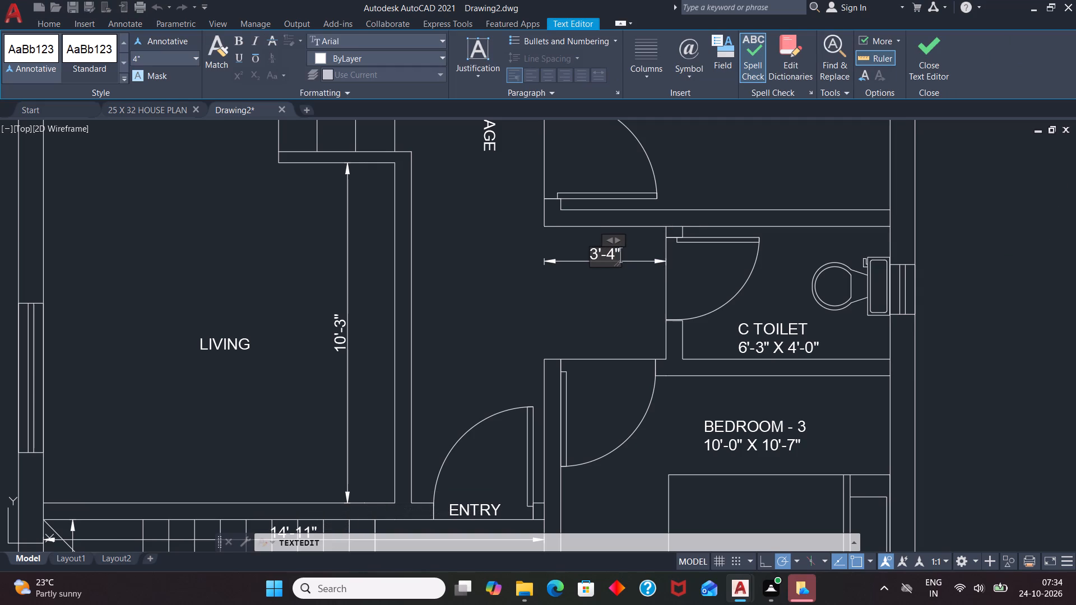
left_click(618, 313)
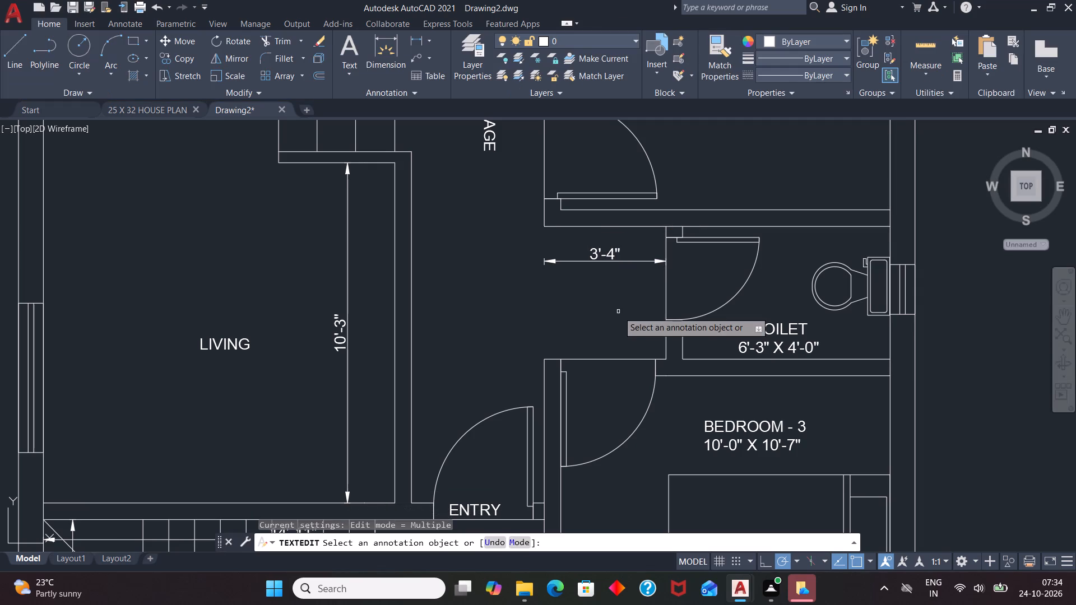
key("Escape")
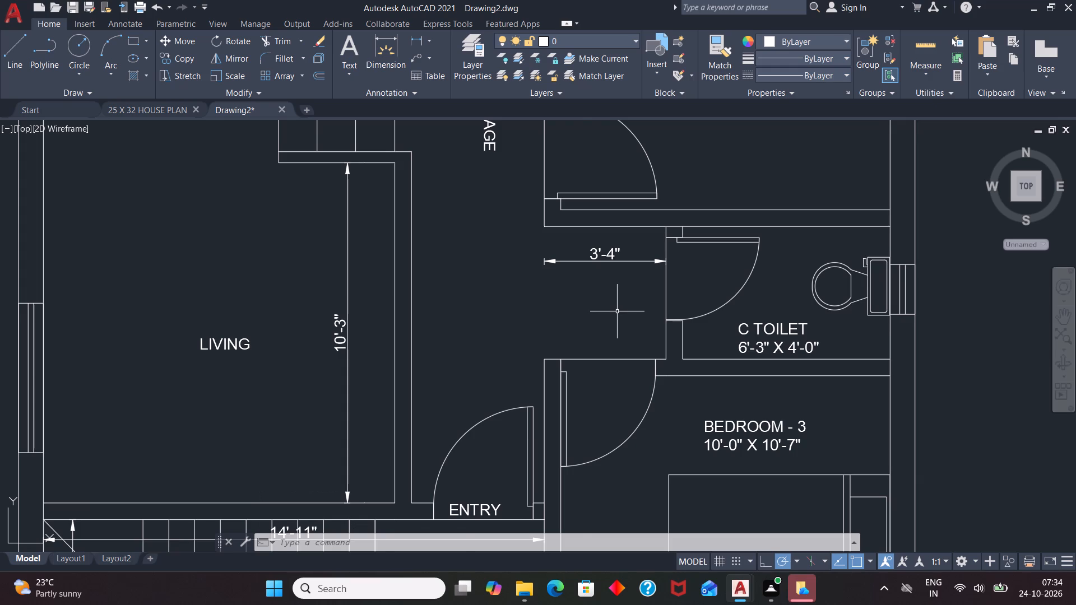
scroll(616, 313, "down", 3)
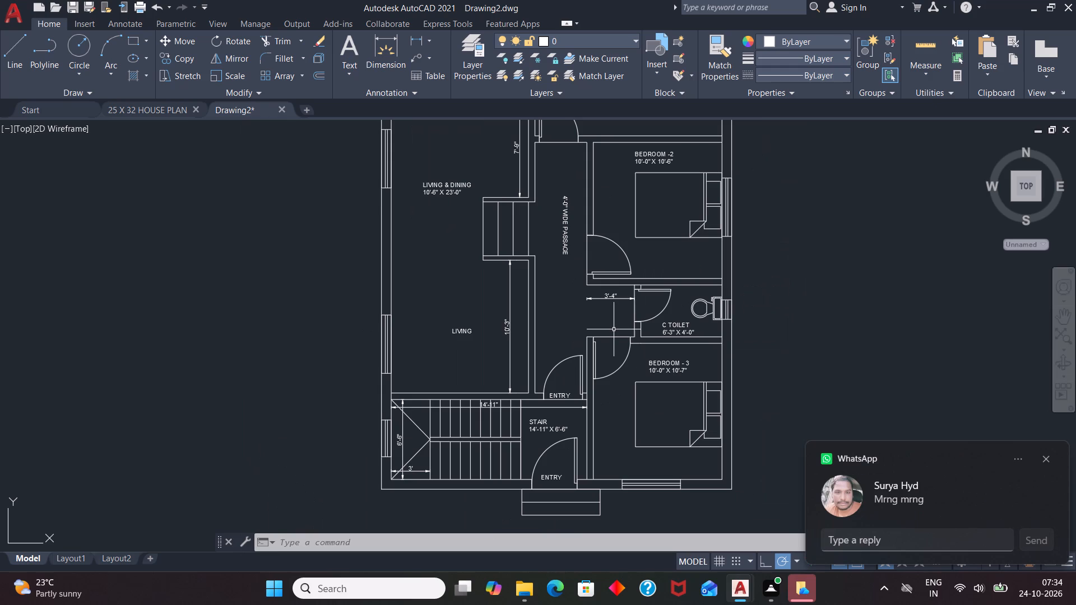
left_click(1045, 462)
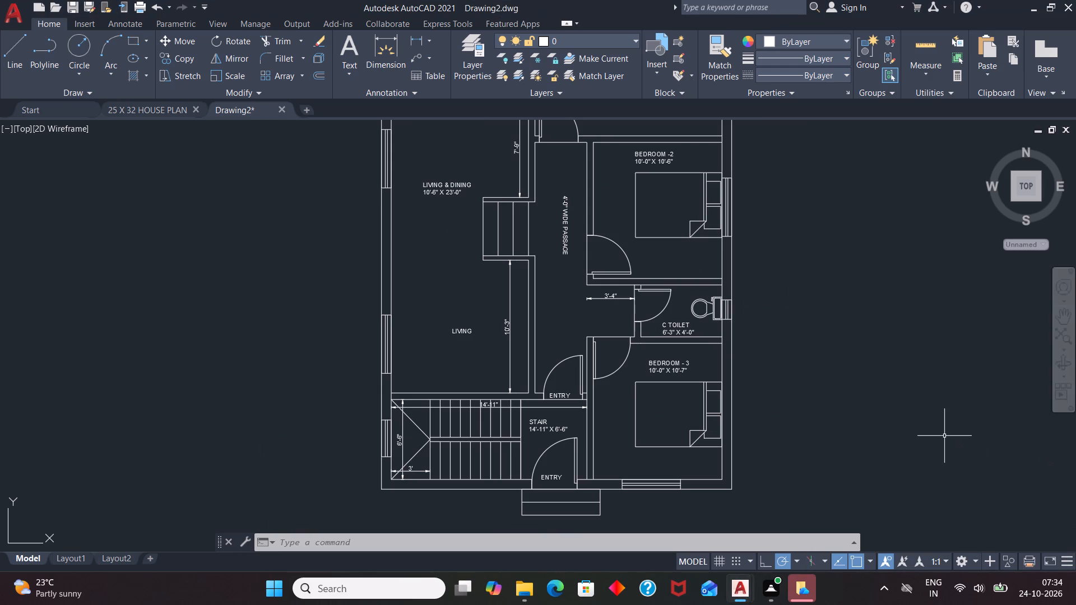
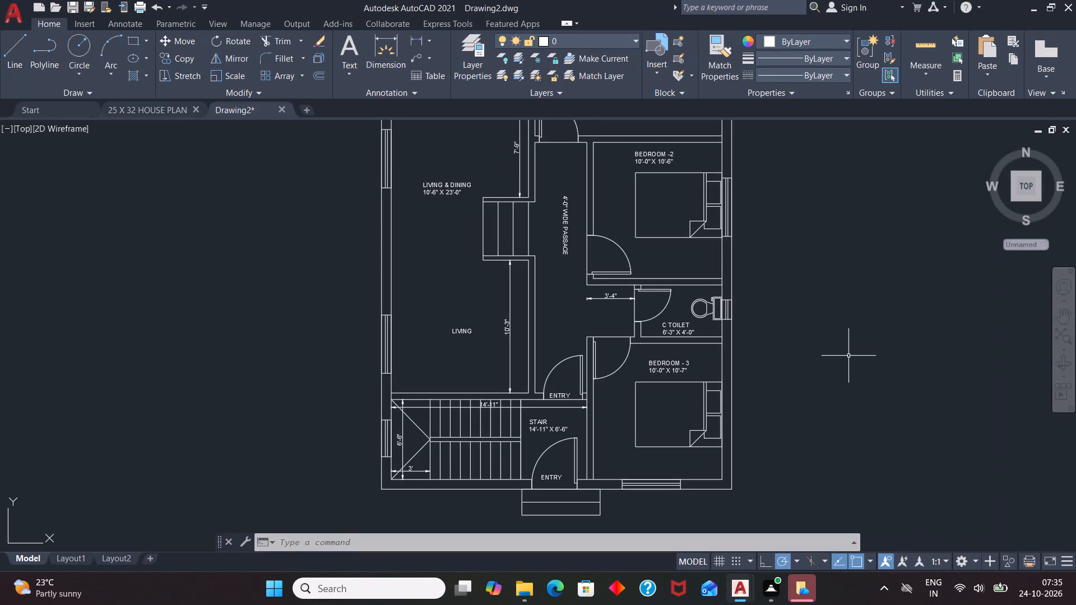
Add the multiline text GROUND FLOOR PLAN at 5" height below the outer entry steps.
scroll(631, 361, "down", 1)
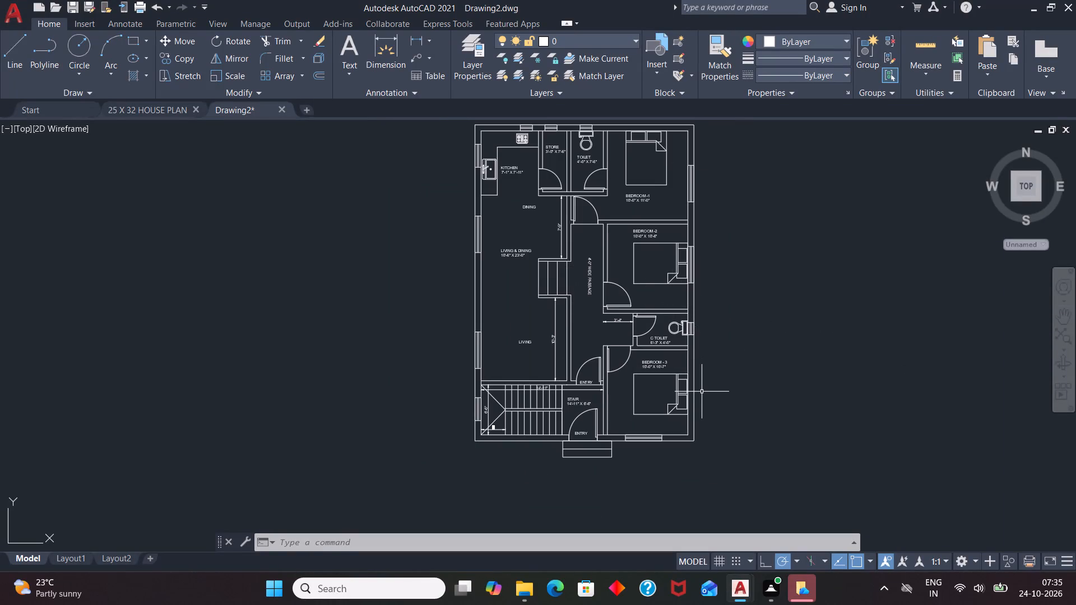
scroll(703, 388, "down", 1)
scroll(629, 472, "up", 3)
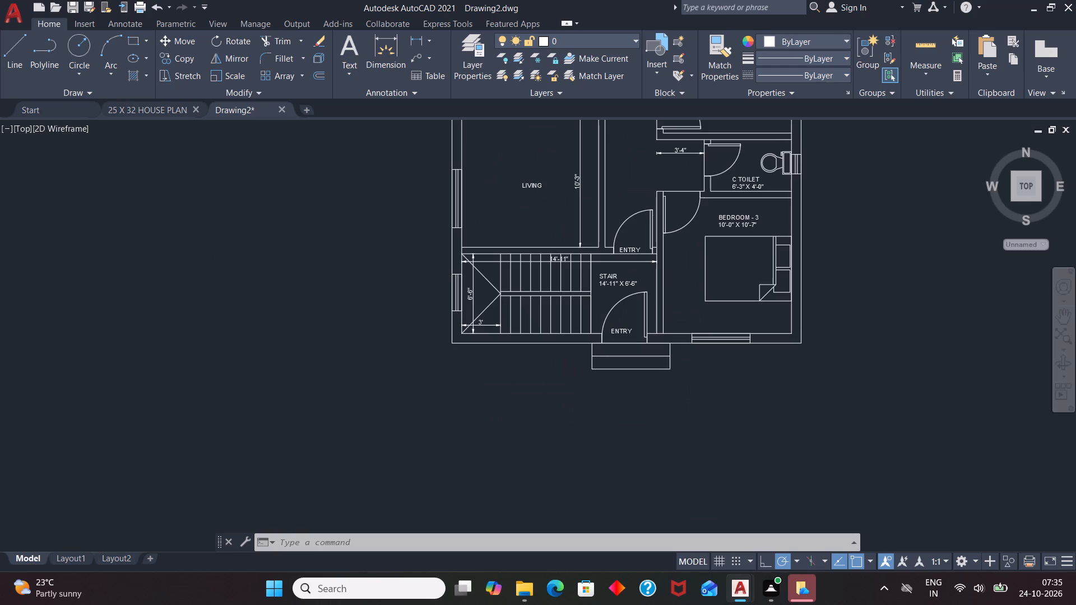
key("t")
key("Return")
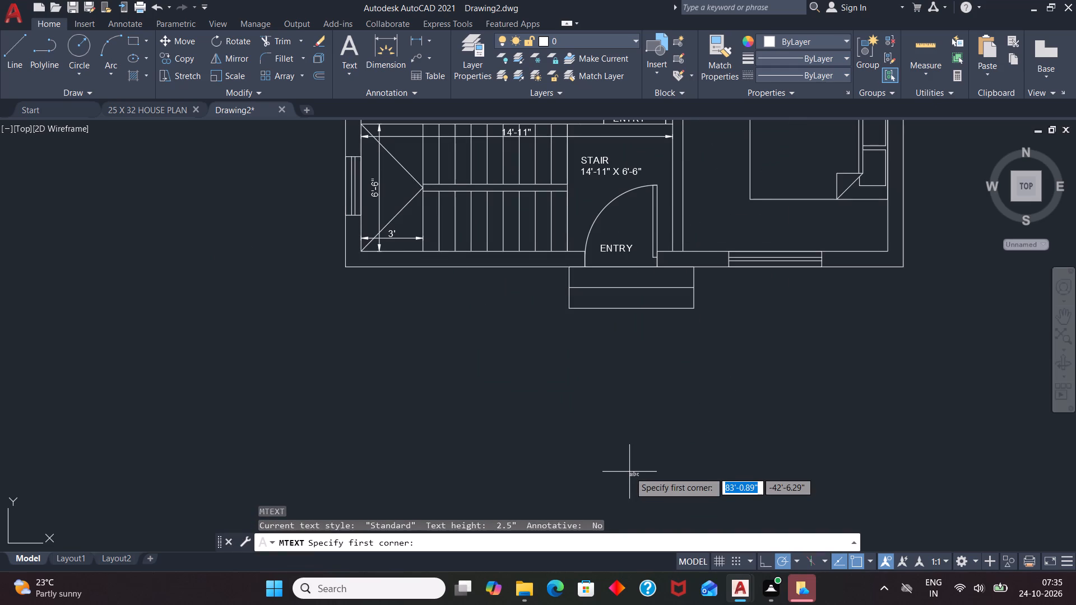
left_click(518, 357)
left_click(790, 402)
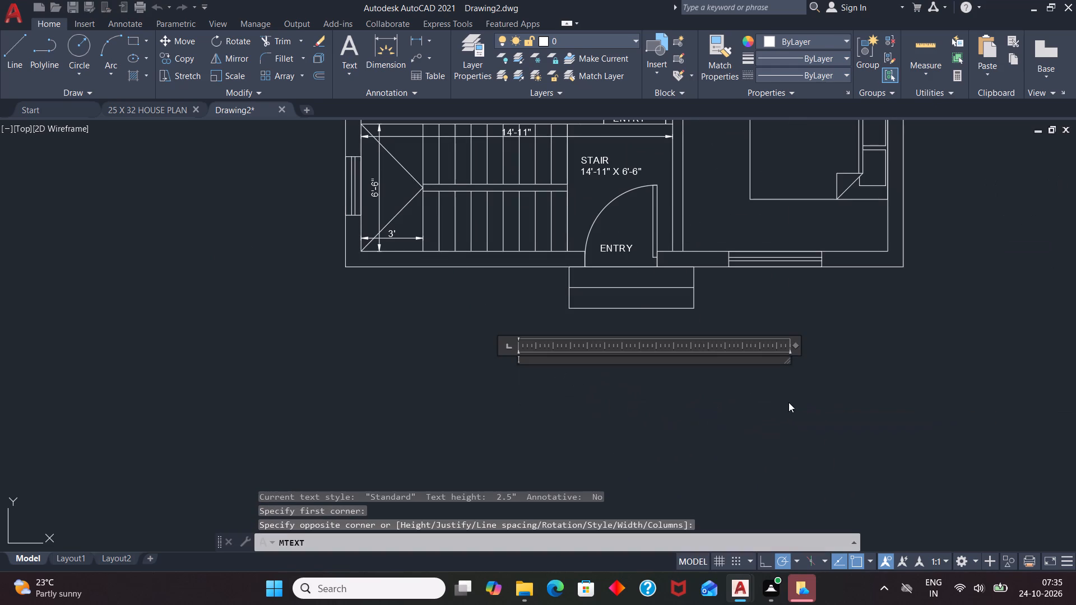
left_click(164, 60)
key("BackSpace")
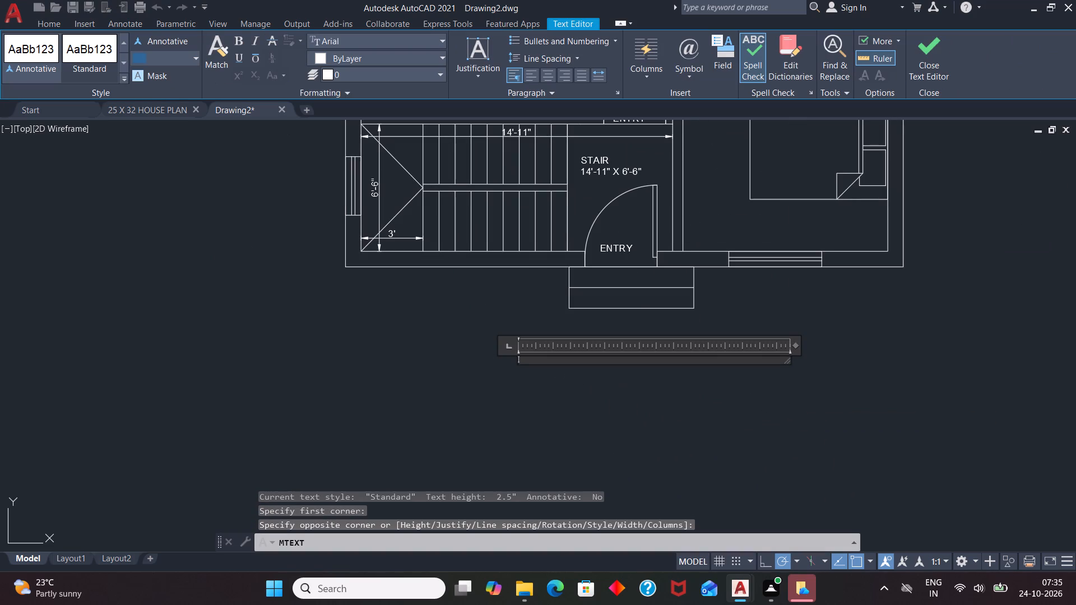
key("4")
key("BackSpace")
key("5")
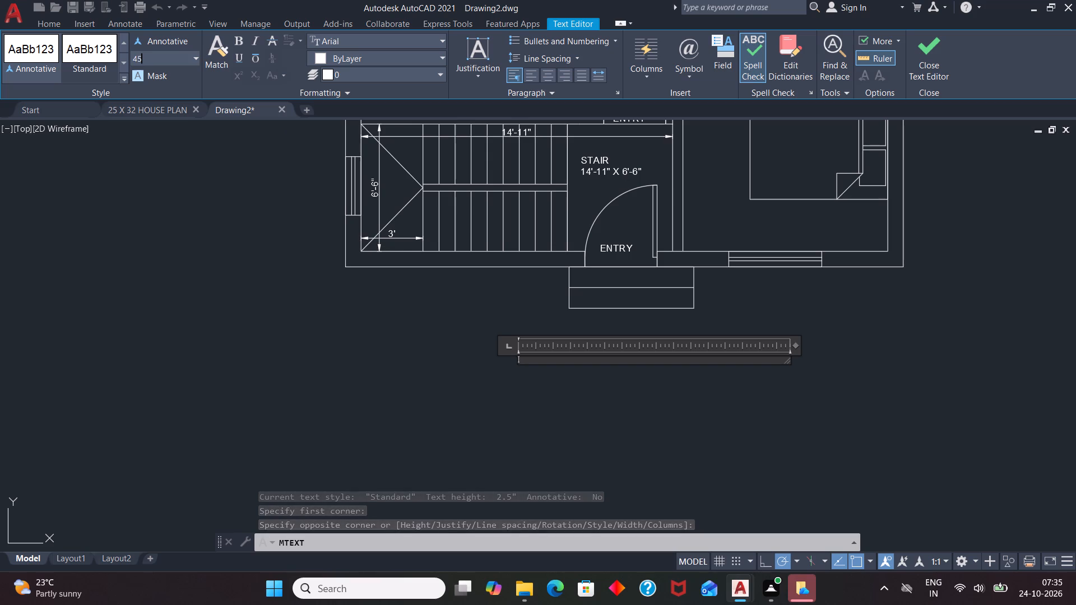
key("BackSpace")
key("BackSpace")
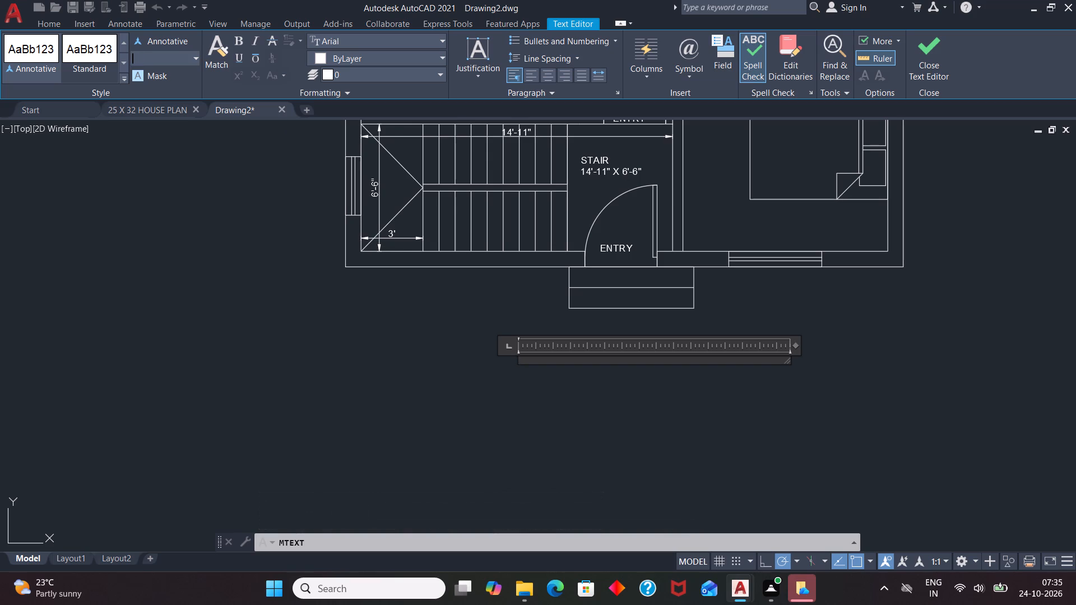
key("5")
key("Return")
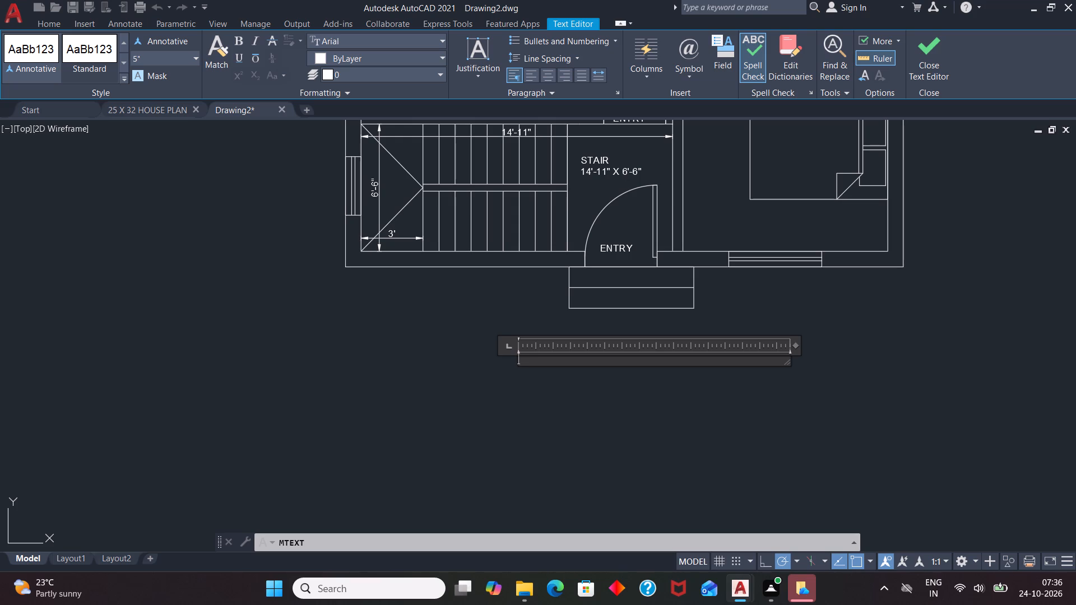
type("GR")
type("OUND FLOOR PLAN")
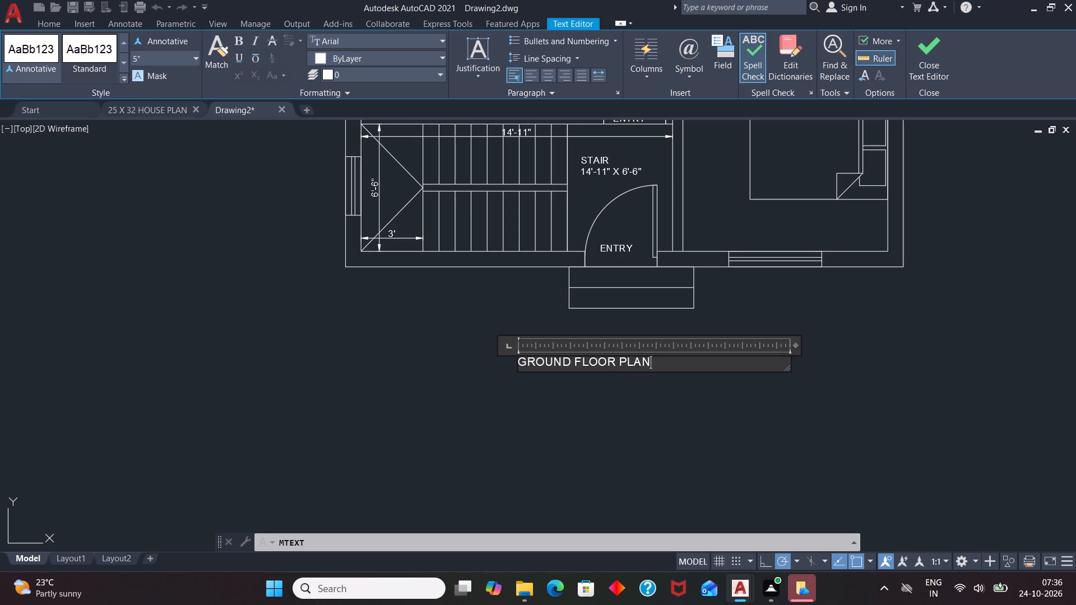
left_click(647, 441)
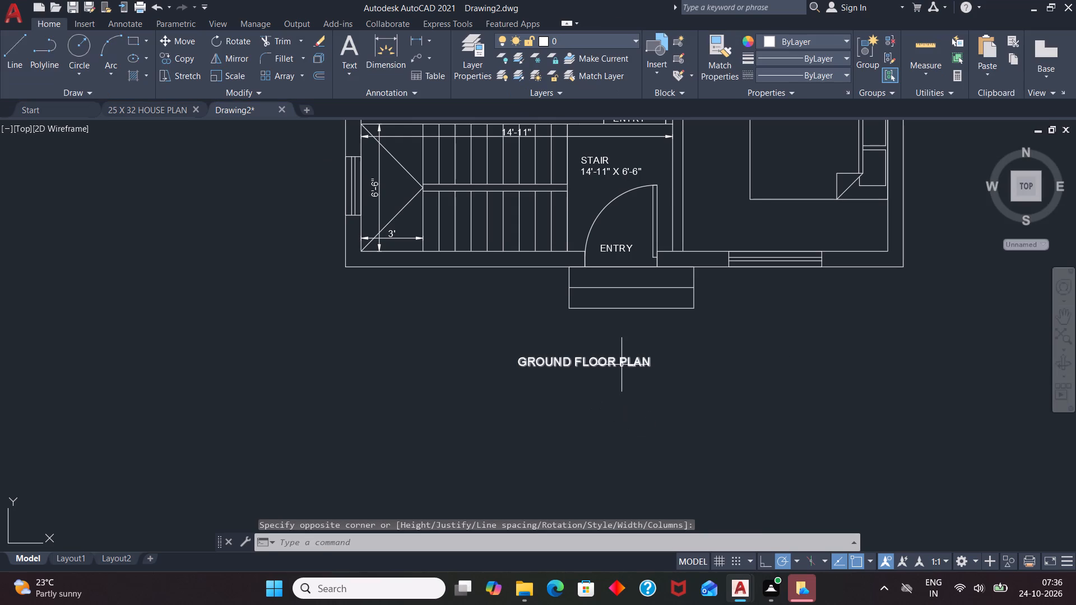
Move the GROUND FLOOR PLAN text up and across so it sits directly beneath the outer entry steps.
left_click(624, 365)
left_click_drag(595, 345, 597, 350)
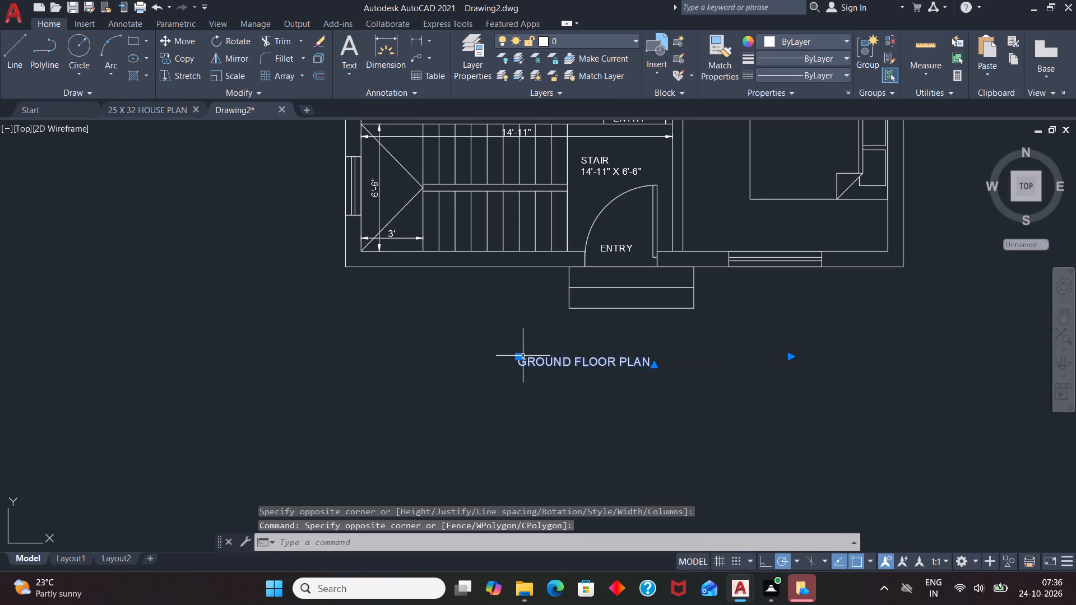
left_click(516, 357)
left_click(572, 343)
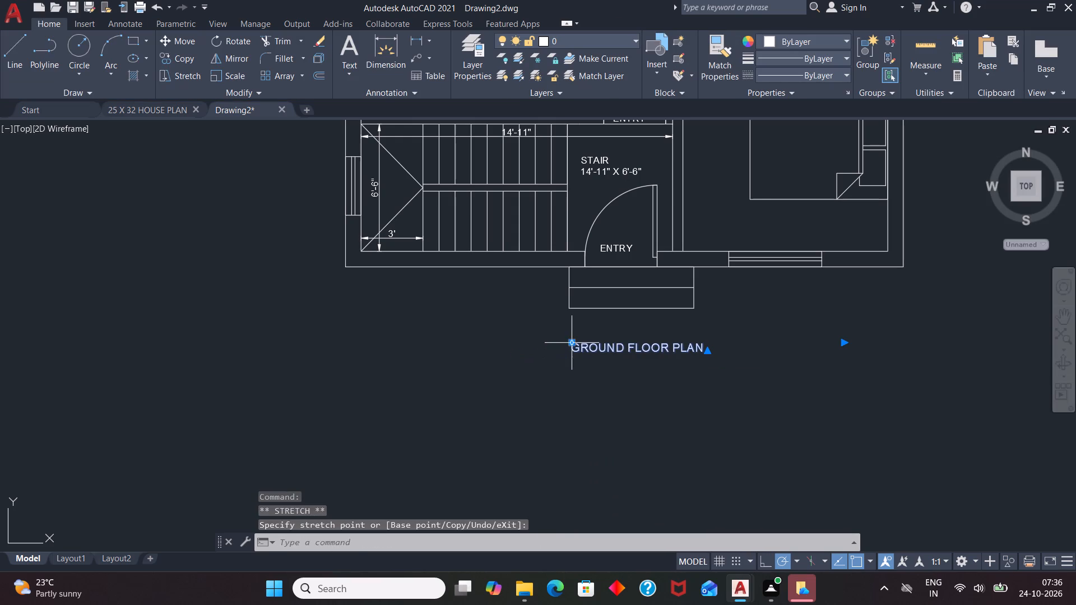
key("Escape")
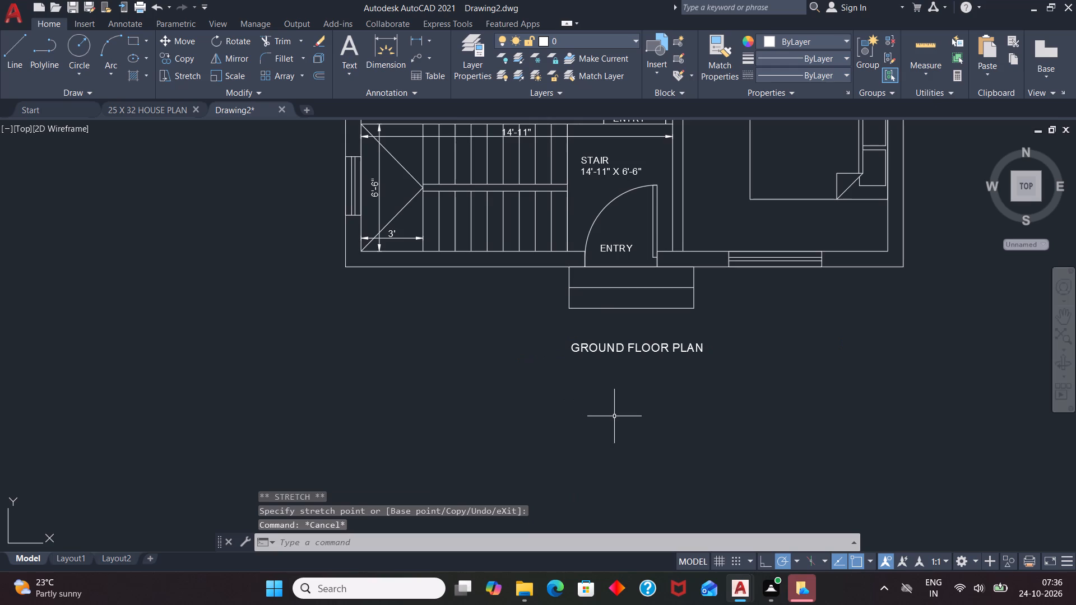
Add the 5" high title "27 X 39 (1053 sq ft) House Plan - North Face - FP1068" above the plan's top wall.
scroll(604, 420, "down", 3)
scroll(574, 139, "up", 3)
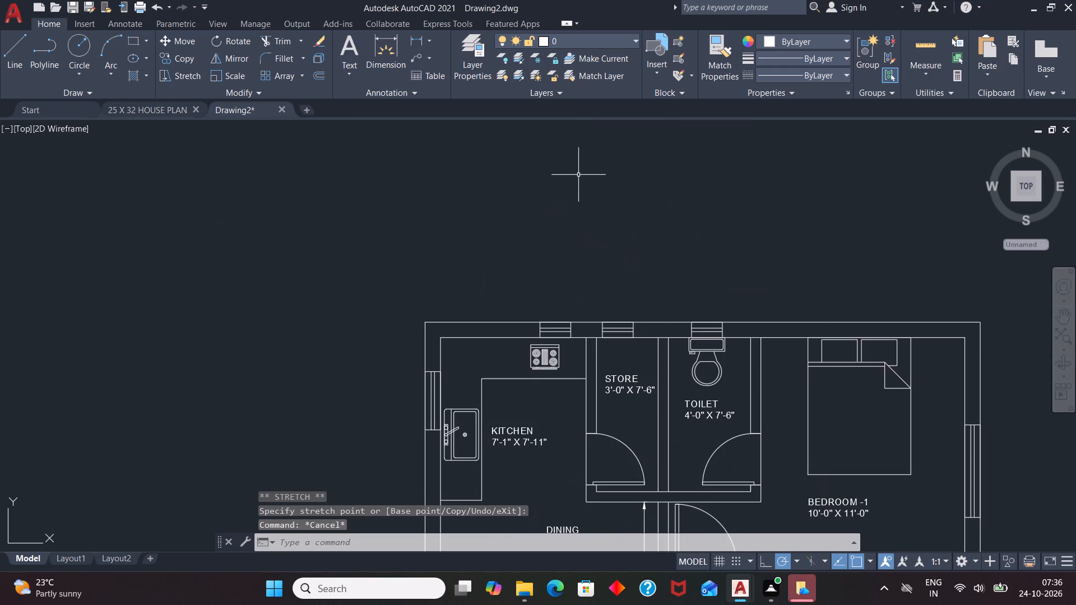
key("t")
key("Return")
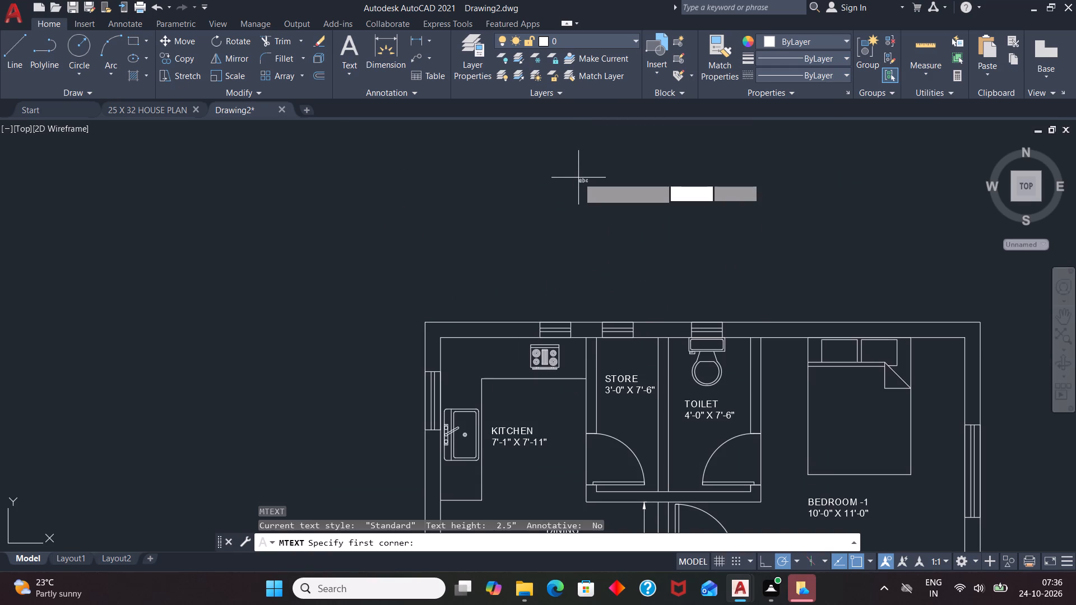
scroll(562, 232, "down", 1)
left_click(482, 244)
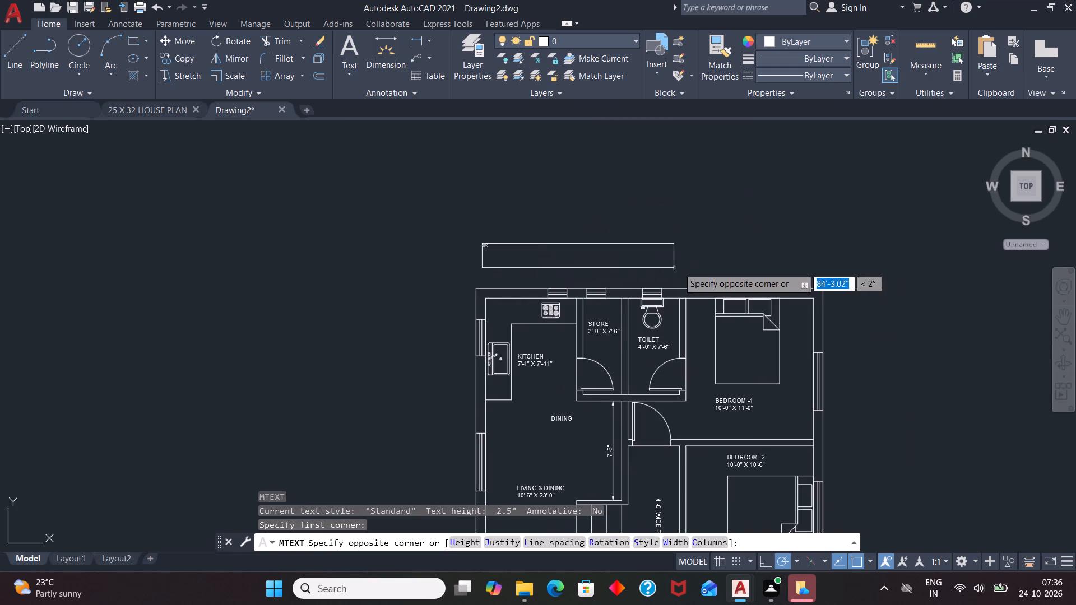
left_click(834, 270)
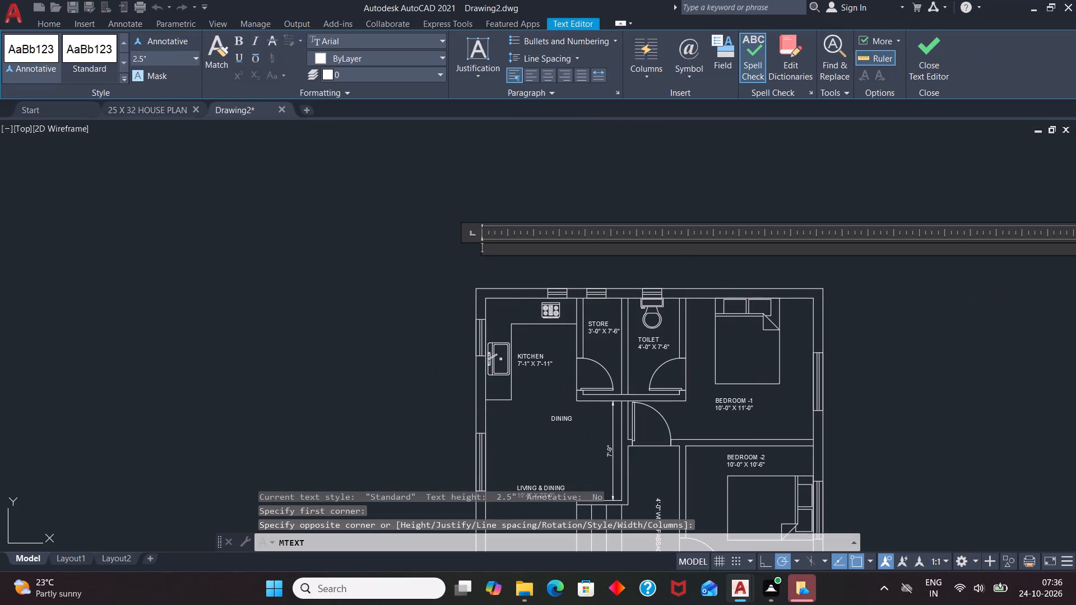
left_click(179, 53)
key("BackSpace")
key("5")
key("Return")
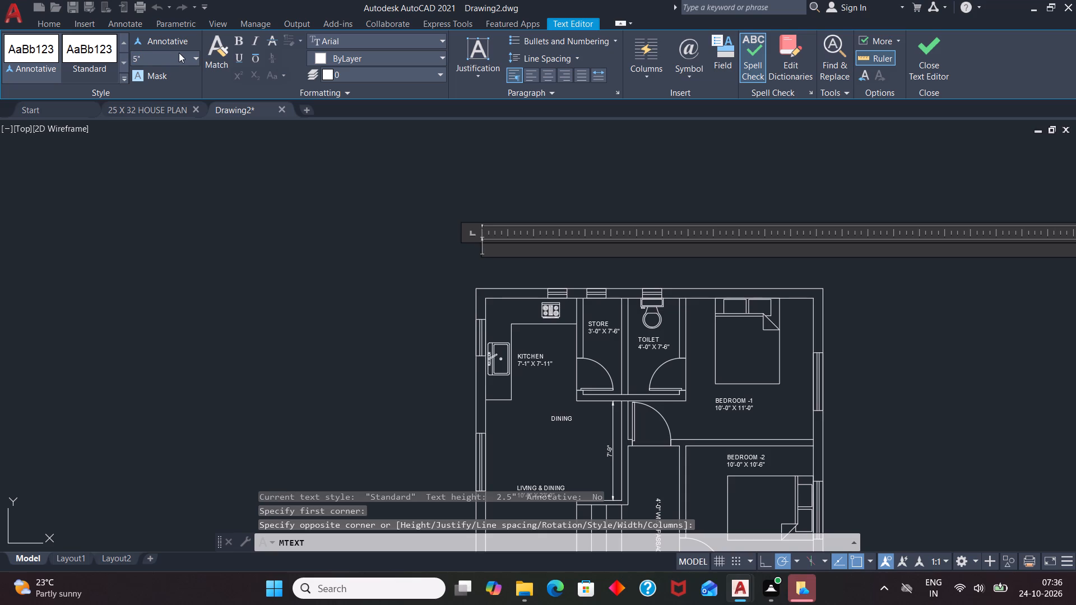
type("27 X 3")
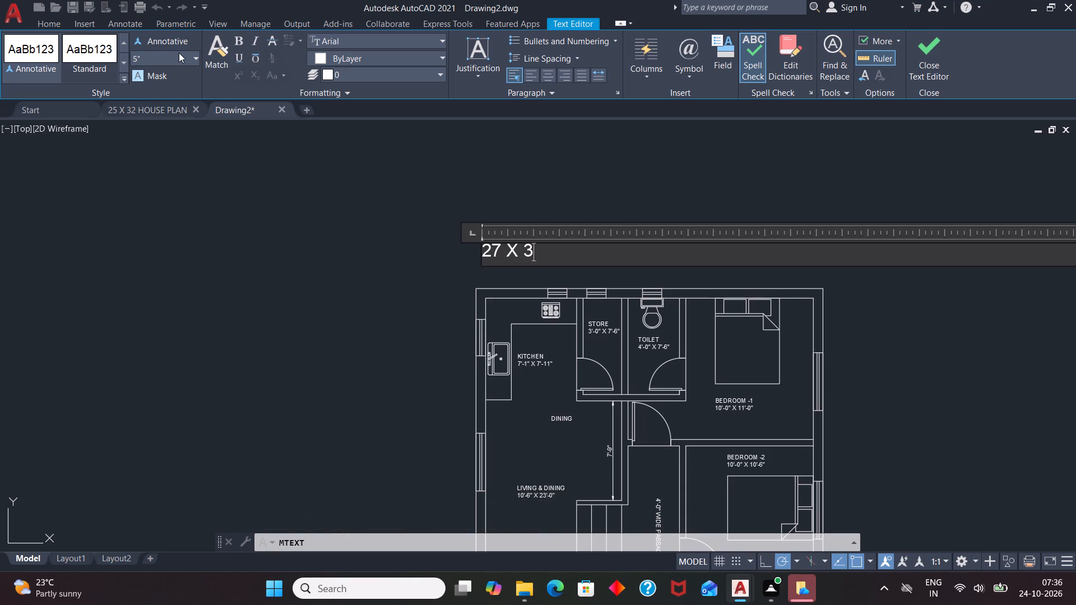
type("9")
key("space")
key("shift+parenleft")
type("1054")
key("BackSpace")
type("3")
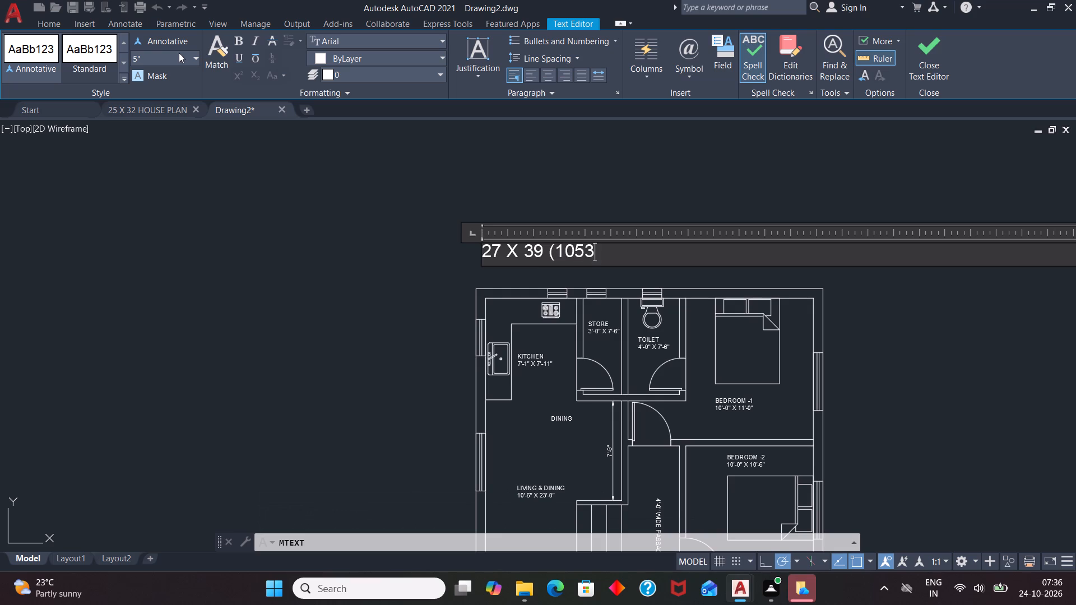
key("space")
type("sq ft")
type(")")
key("space")
key("g")
key("BackSpace")
key("h")
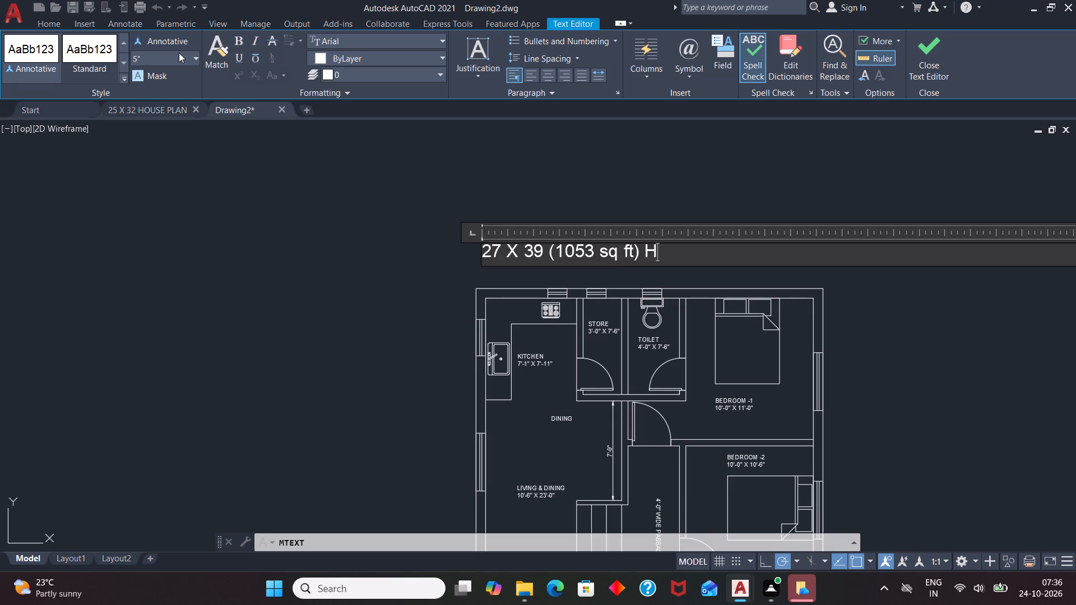
type("ouse")
key("space")
key("p")
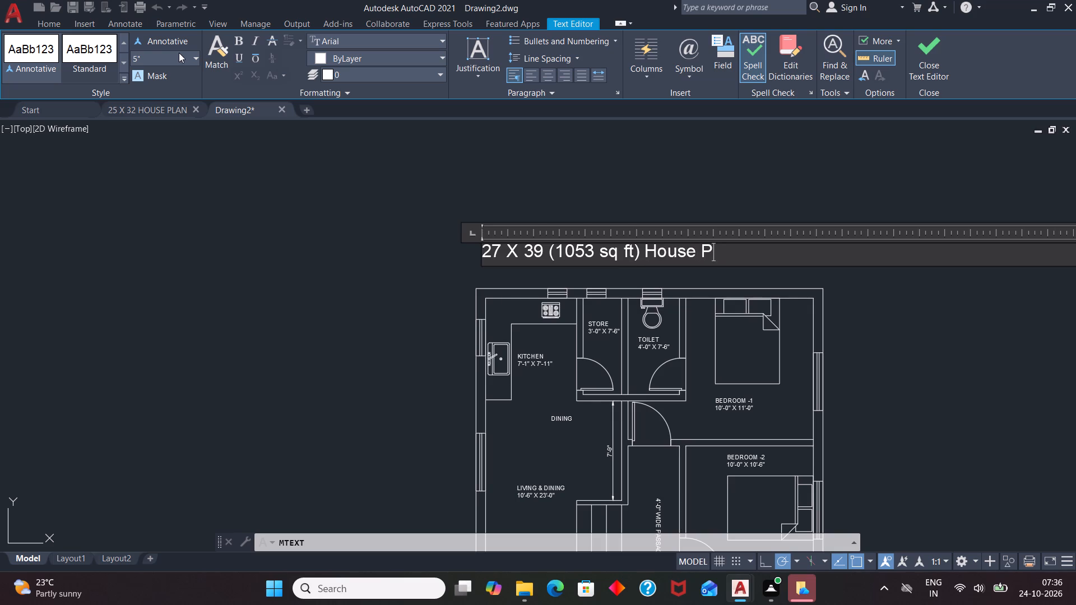
type("lan")
key("space")
type("-")
key("space")
key("n")
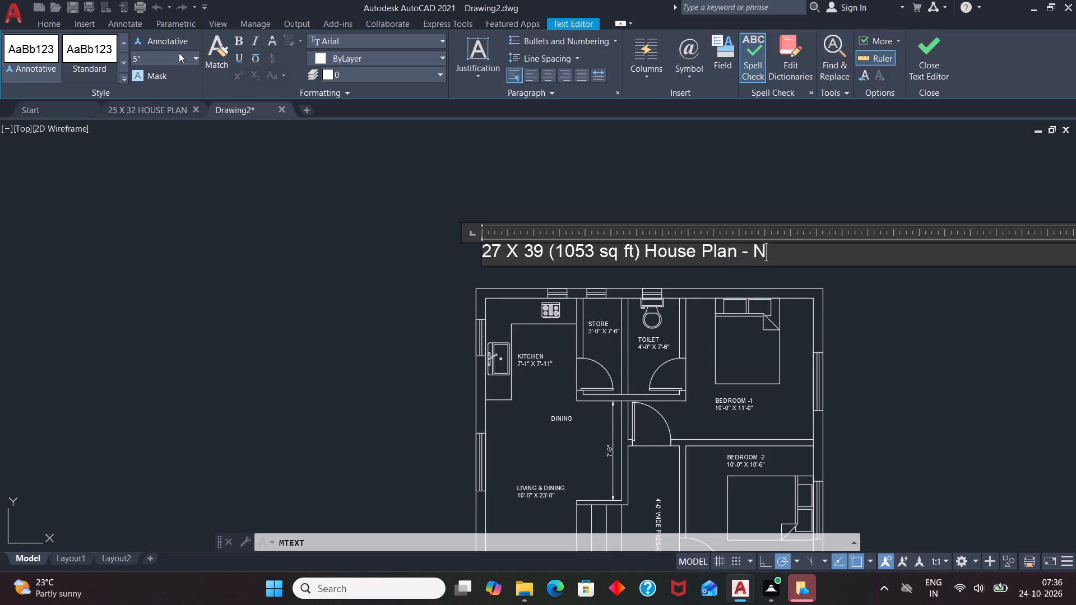
type("orth")
key("space")
key("f")
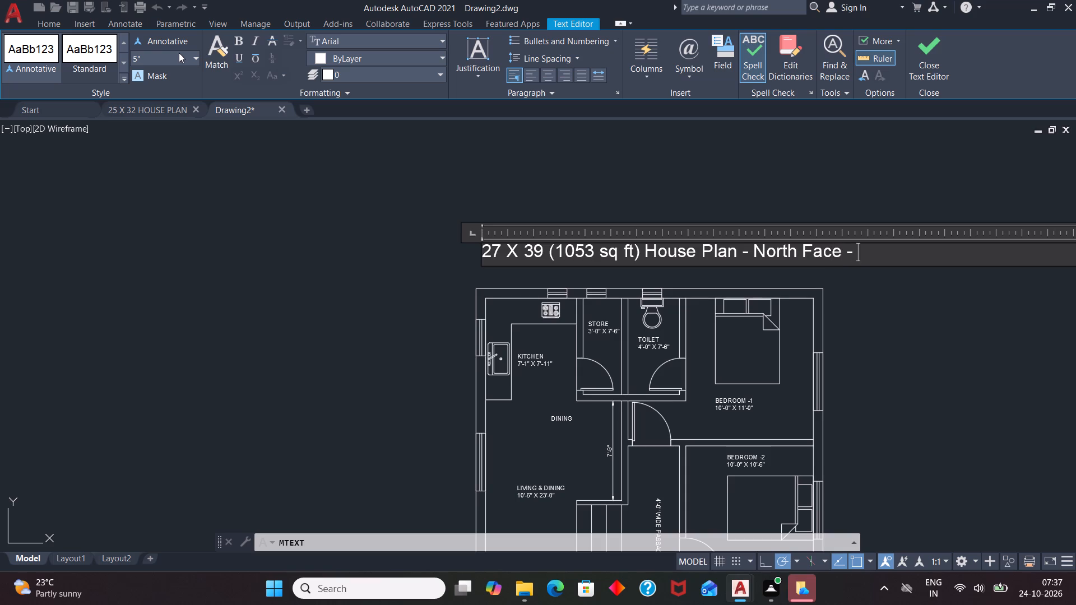
key("g")
key("BackSpace")
key("f")
key("p")
type("10")
type("68")
left_click(366, 303)
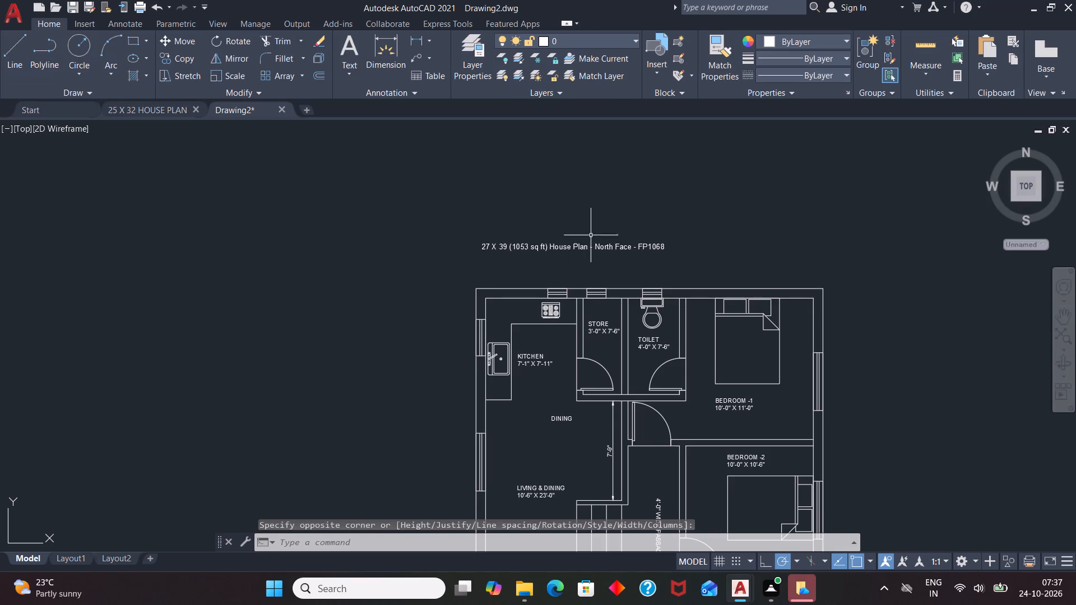
Move the 27 X 39 house plan title across and slightly up so it sits nearer the middle above the top wall.
left_click(611, 243)
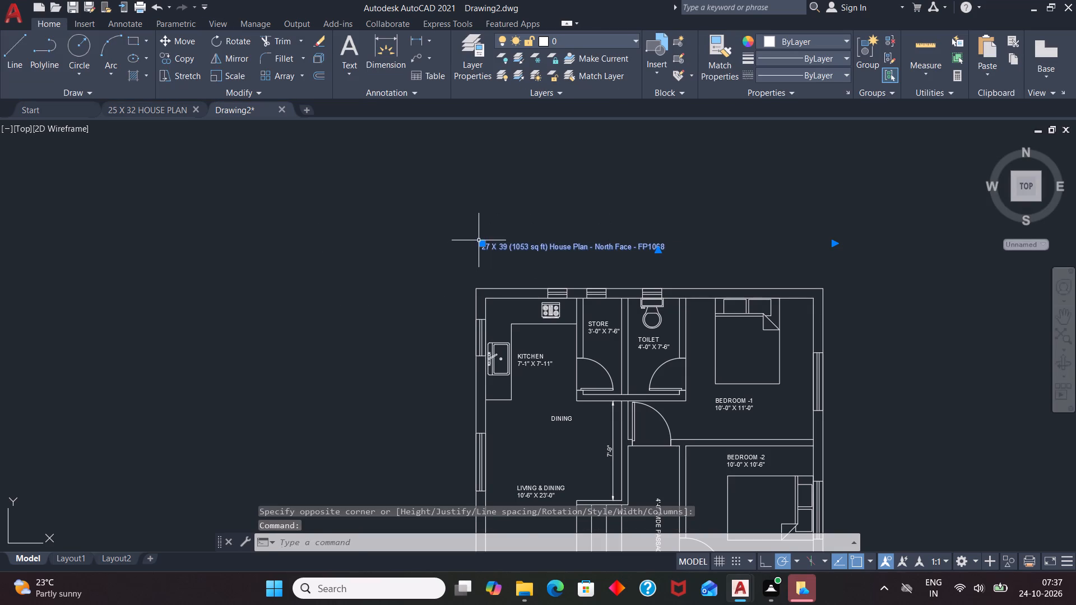
left_click(484, 241)
left_click(573, 232)
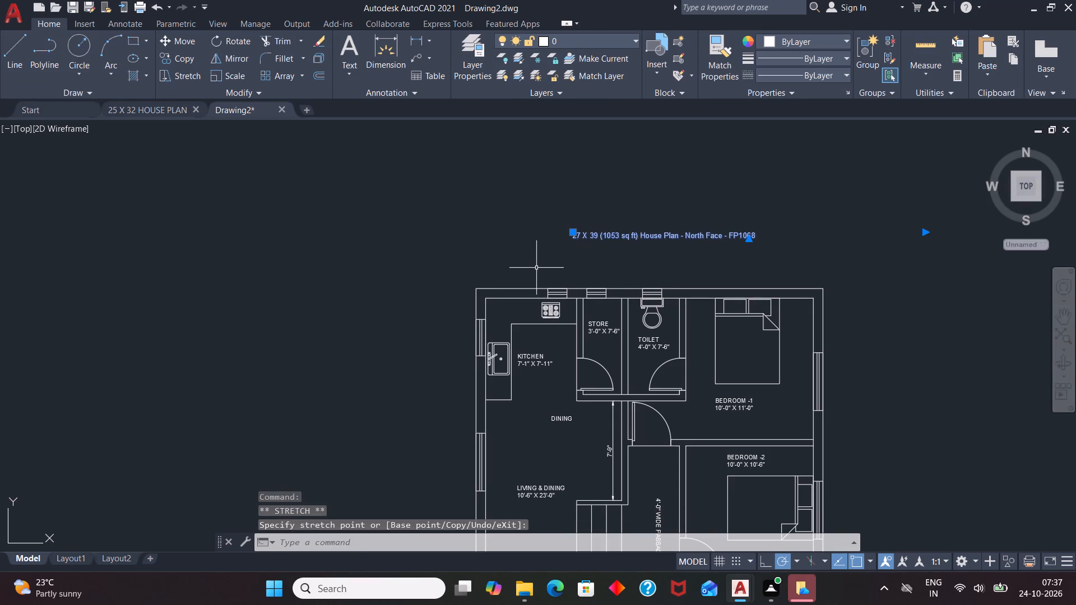
key("Escape")
Add a linear dimension for the plan's overall width between the top wall's outer corners, placed just above the wall.
type("DLI")
key("Return")
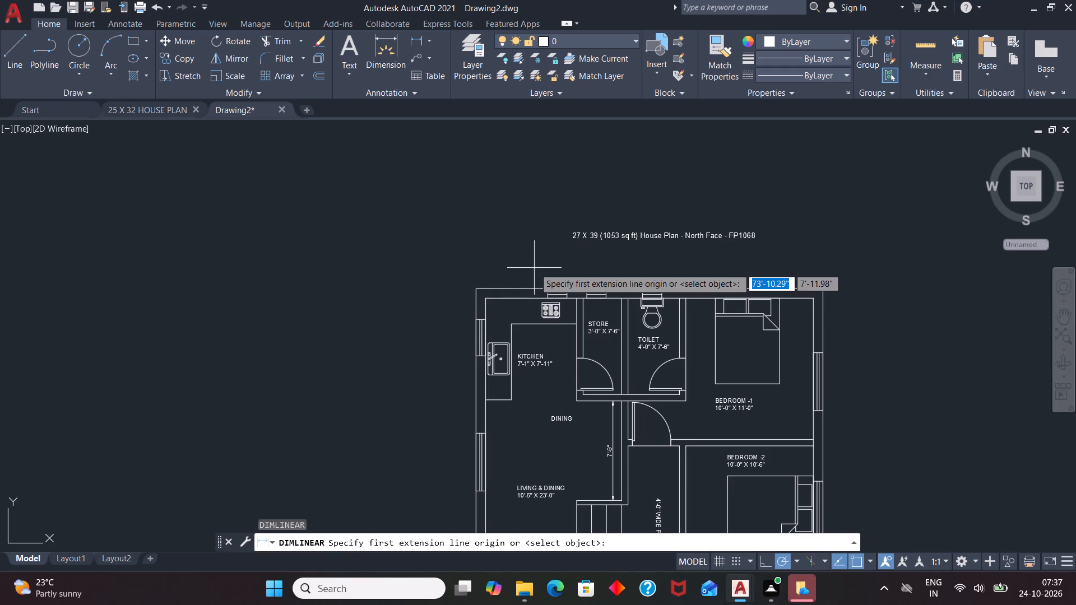
left_click(477, 287)
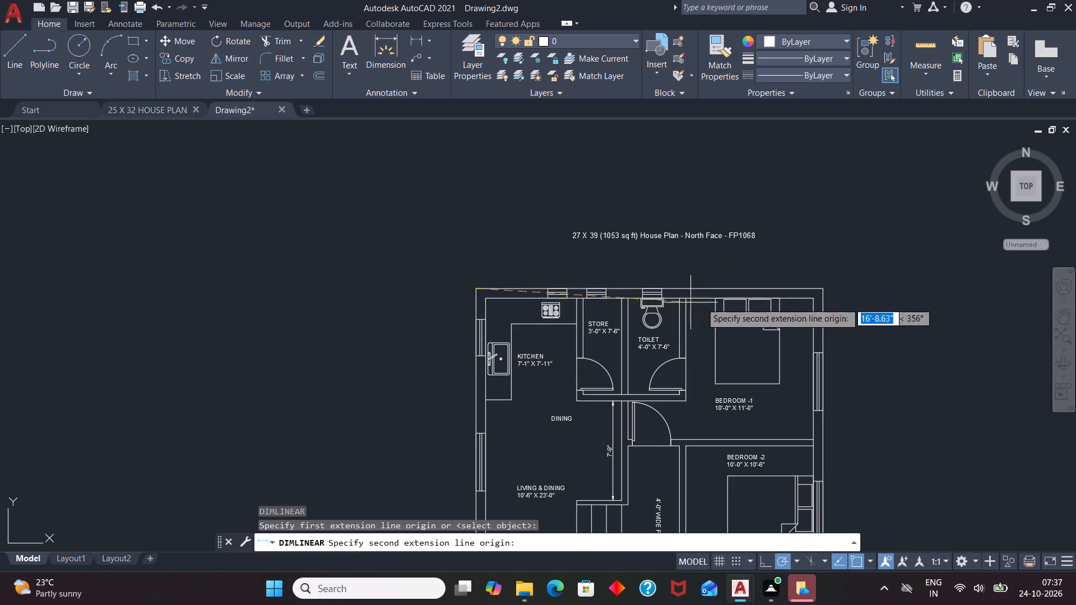
left_click(824, 288)
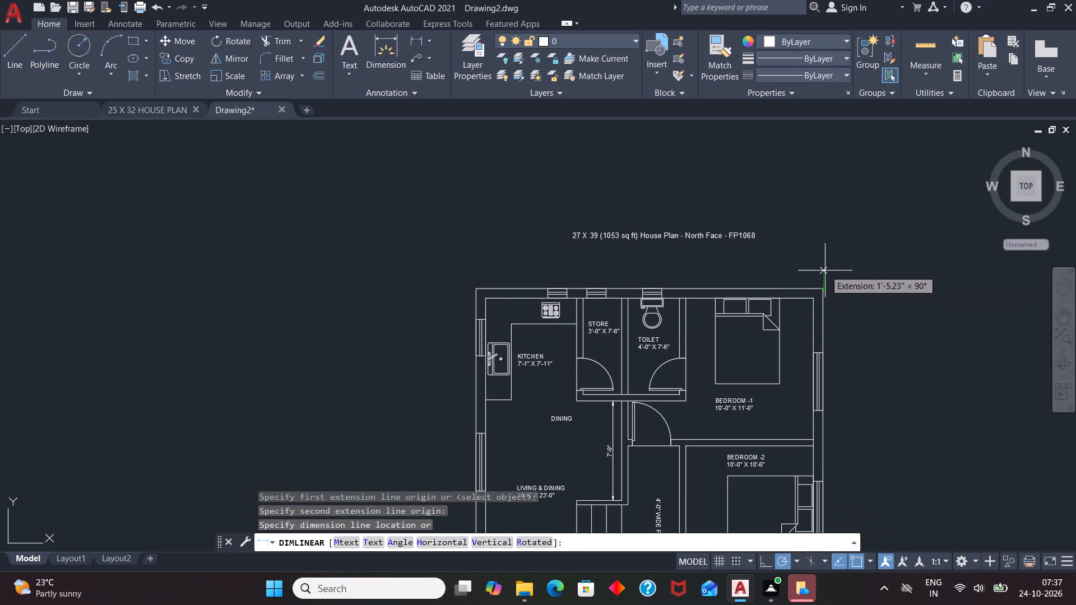
left_click(825, 273)
Move the house plan title down and slightly across so it sits close above the overall width dimension.
scroll(715, 246, "up", 2)
left_click(715, 221)
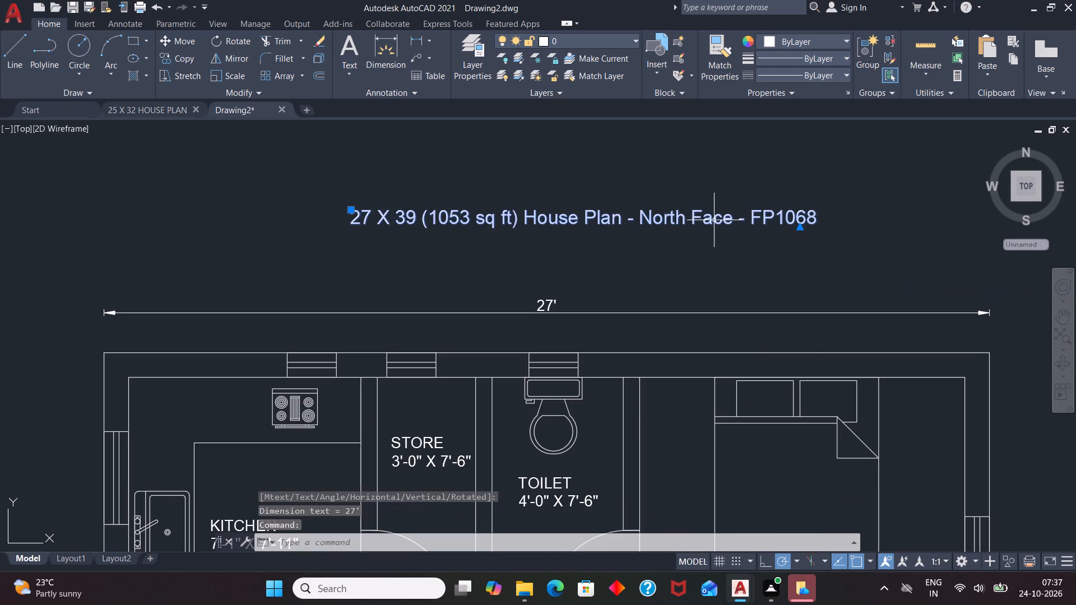
left_click(351, 209)
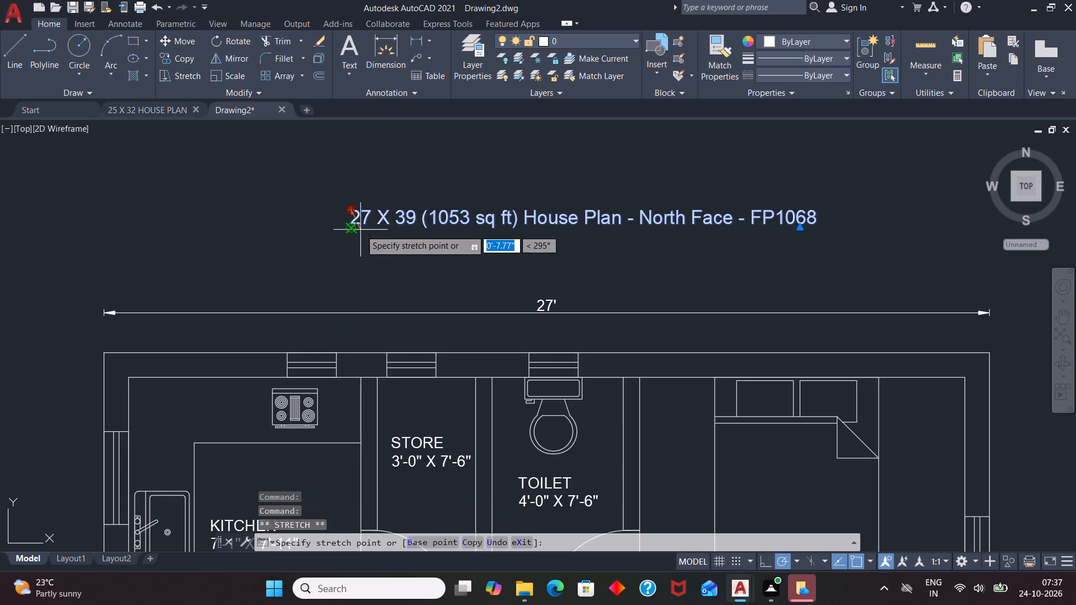
left_click(369, 244)
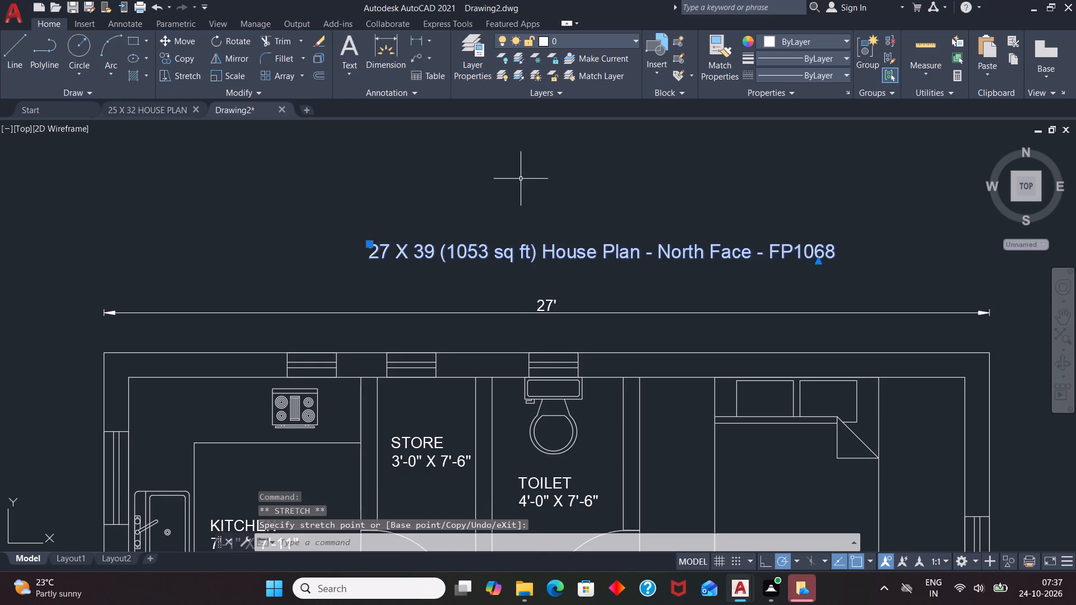
key("Escape")
Add a linear dimension for the plan's overall length between the outer corners beside the bedrooms, placed just outside that wall.
scroll(509, 178, "down", 3)
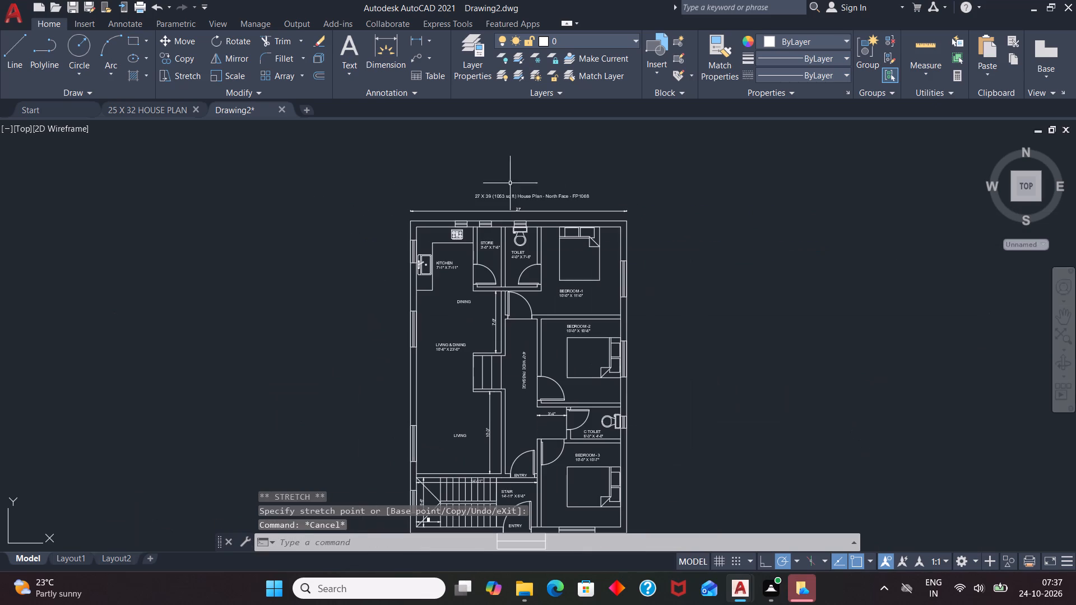
type("DLI")
key("Return")
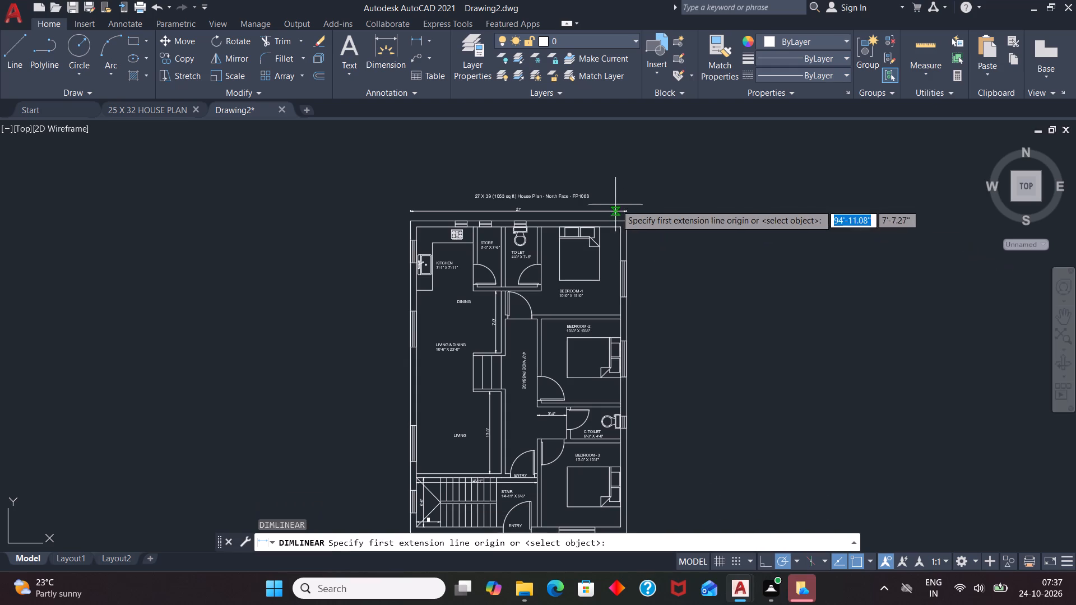
scroll(640, 222, "up", 2)
left_click(609, 217)
scroll(636, 202, "down", 2)
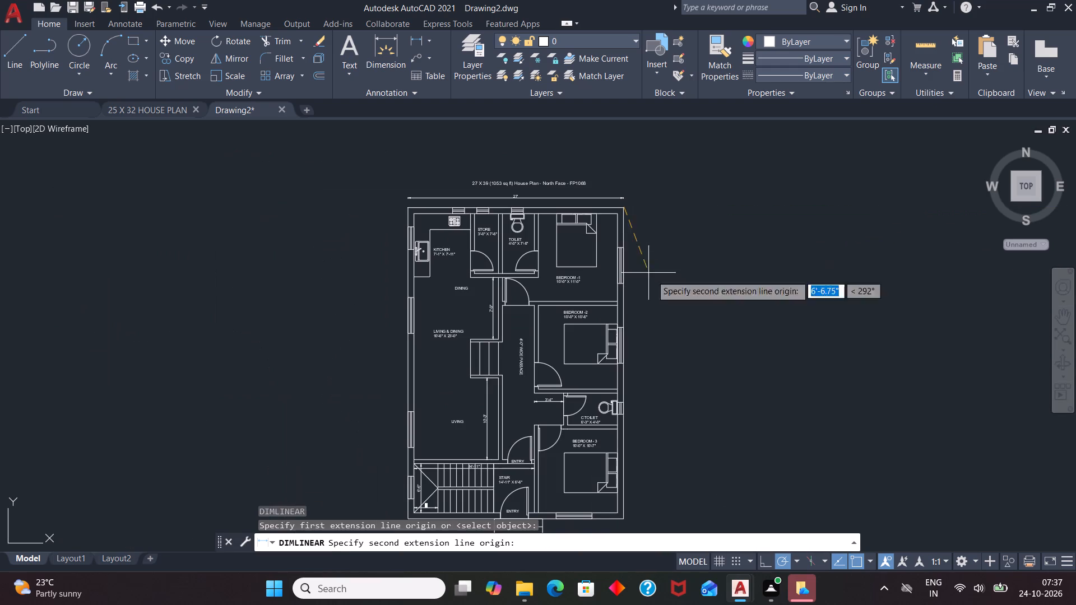
left_click(625, 518)
left_click(637, 516)
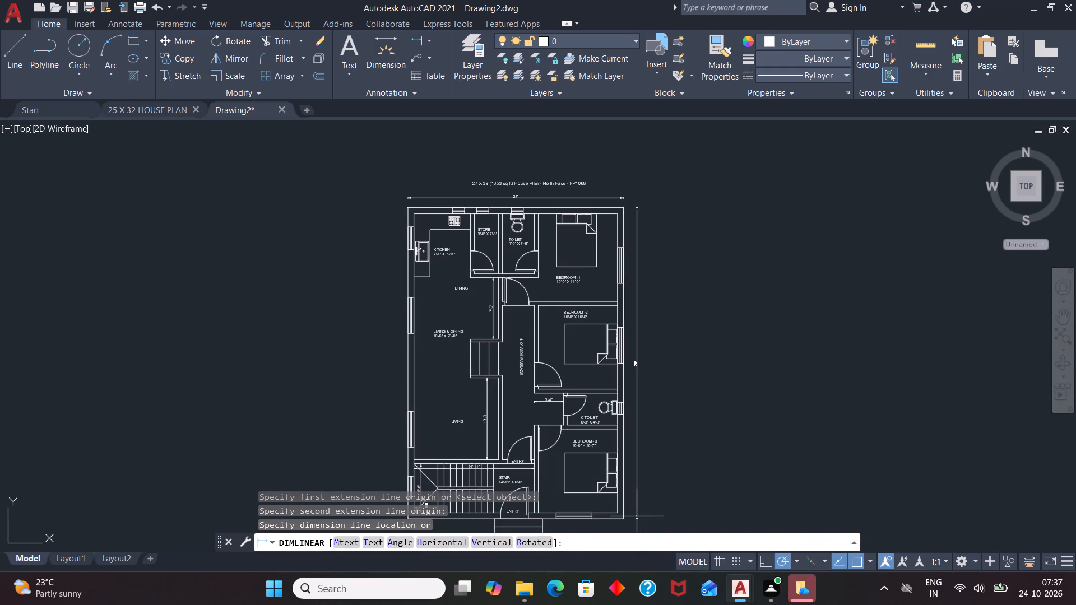
Change the colour of all the windows in the four outer walls to Magenta.
scroll(641, 371, "up", 2)
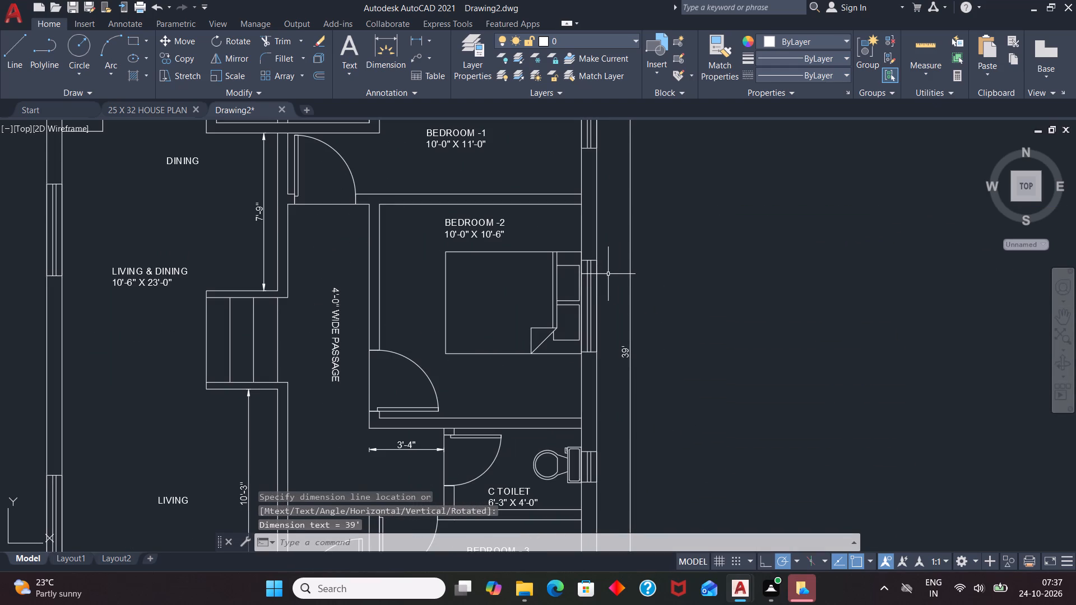
scroll(689, 236, "down", 1)
scroll(630, 262, "down", 2)
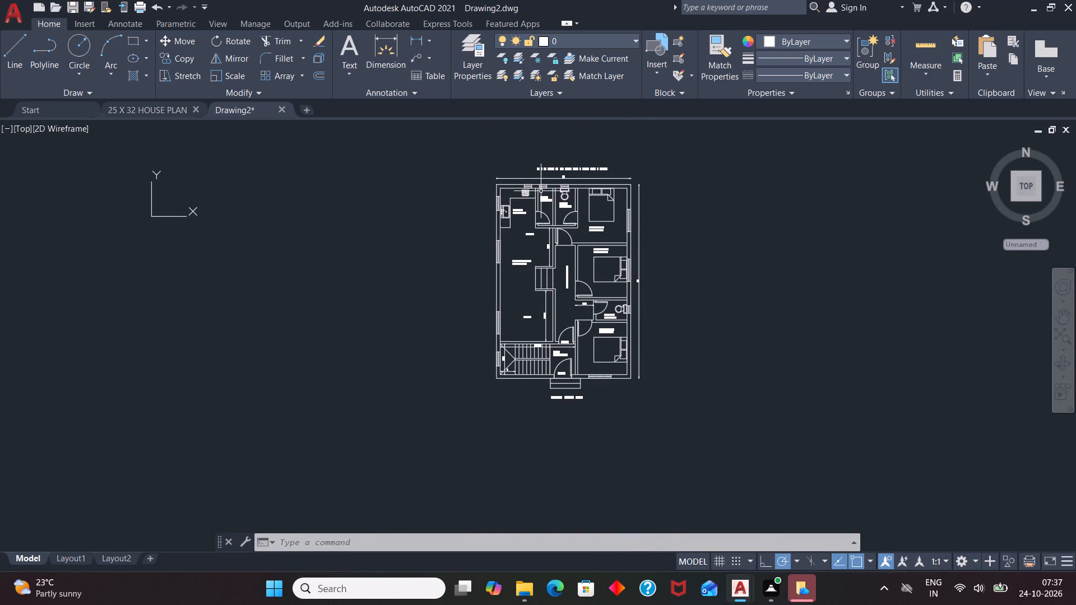
scroll(540, 190, "up", 2)
left_click(505, 183)
left_click(551, 180)
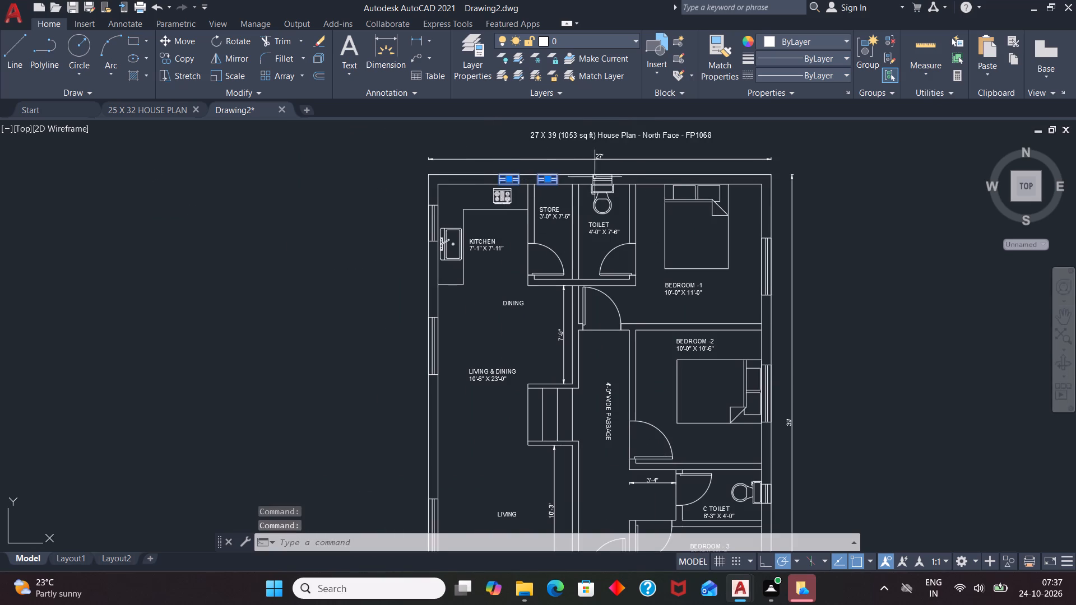
left_click(609, 179)
left_click(429, 224)
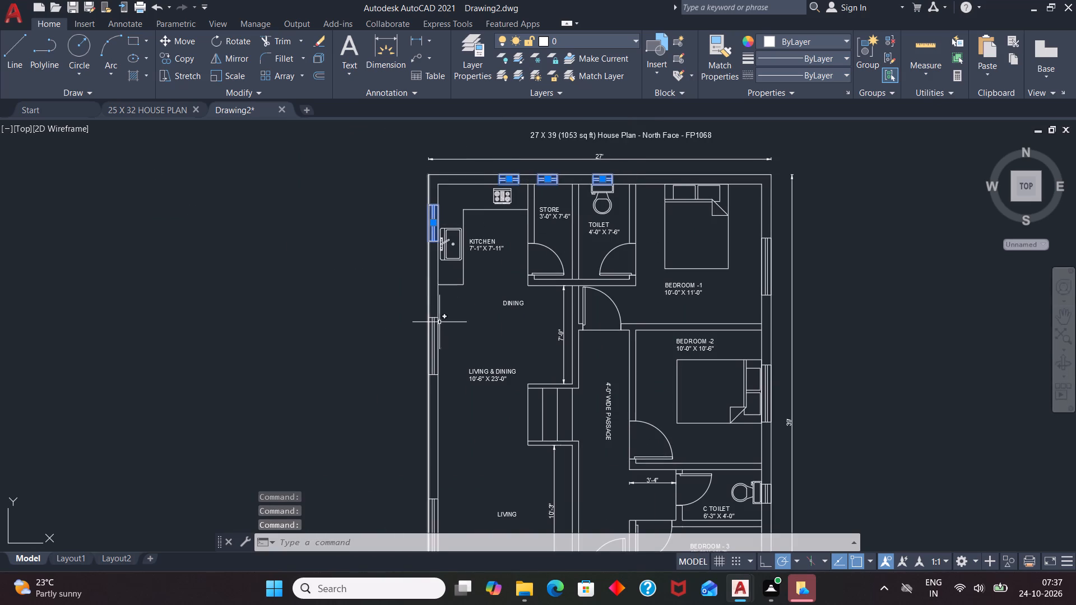
left_click(433, 336)
scroll(431, 230, "down", 2)
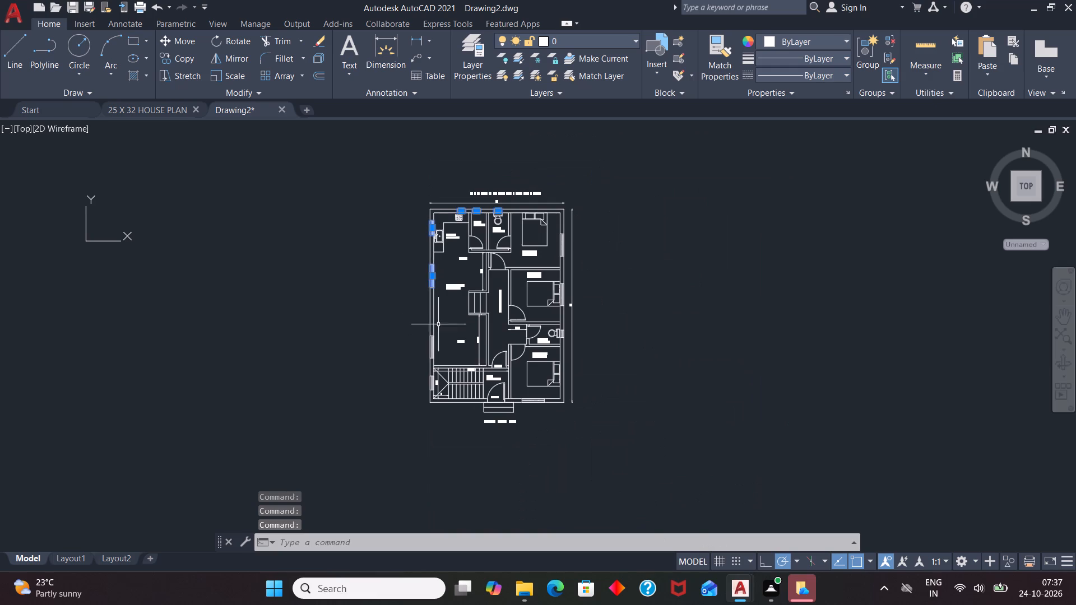
scroll(439, 338, "up", 3)
left_click(402, 376)
scroll(395, 274, "down", 3)
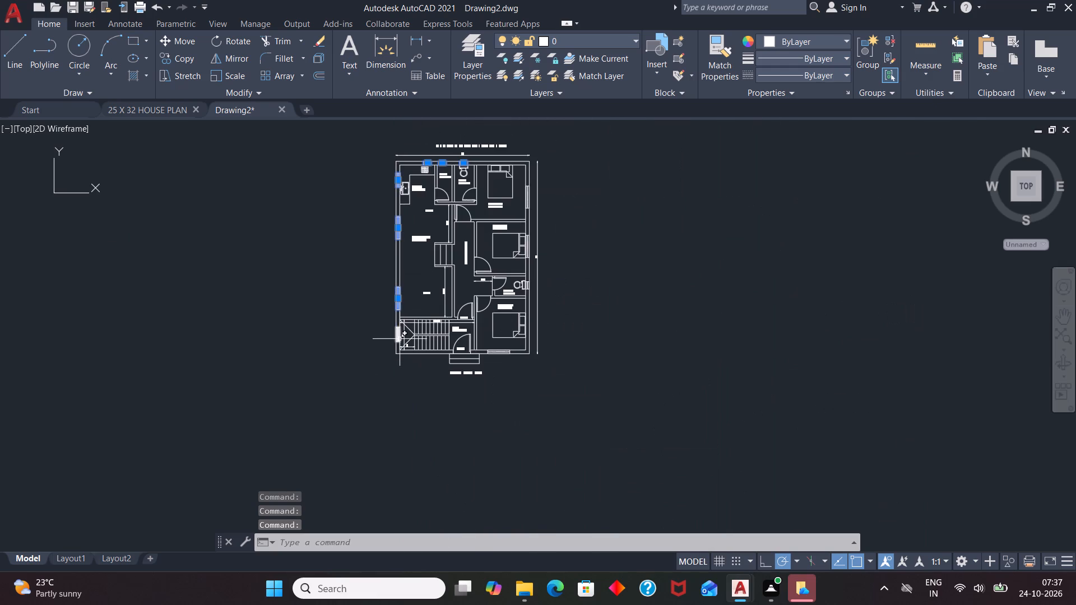
left_click(398, 337)
scroll(469, 361, "up", 3)
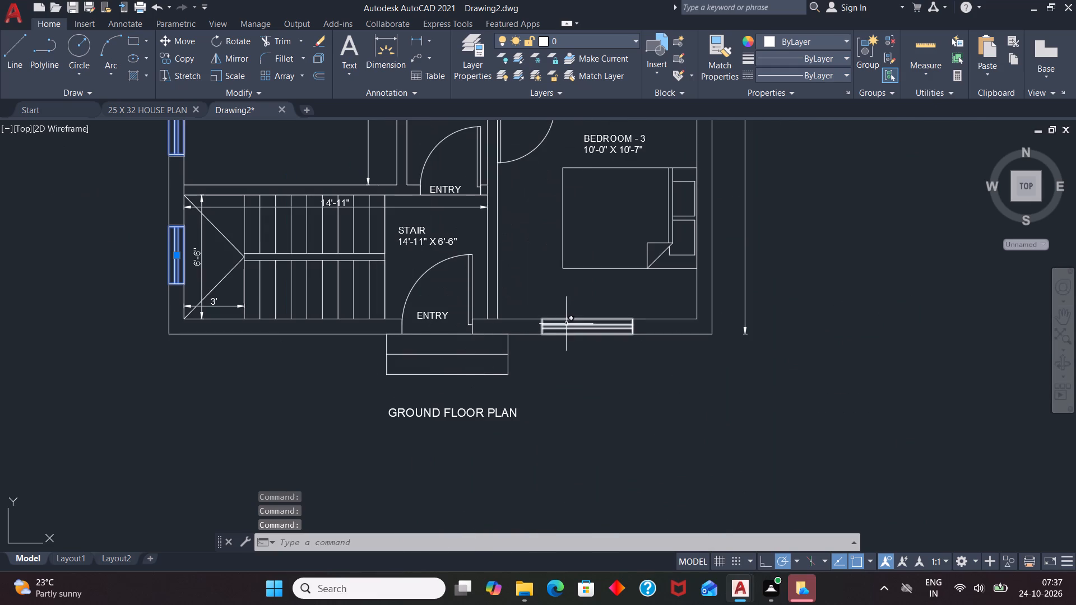
left_click(567, 325)
scroll(568, 379, "down", 3)
scroll(602, 281, "up", 3)
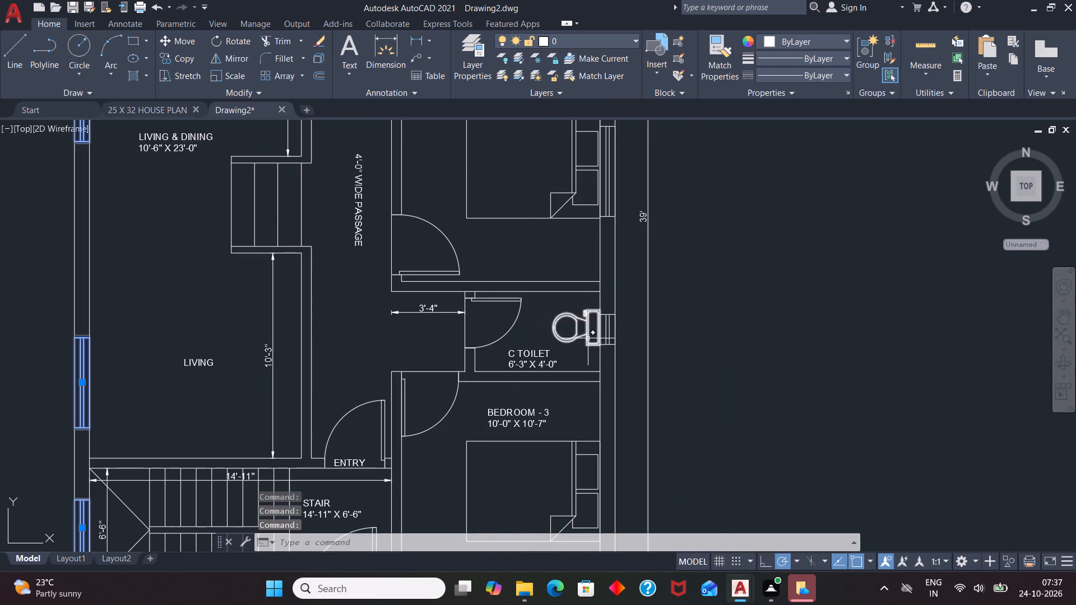
left_click(609, 335)
scroll(587, 392, "down", 2)
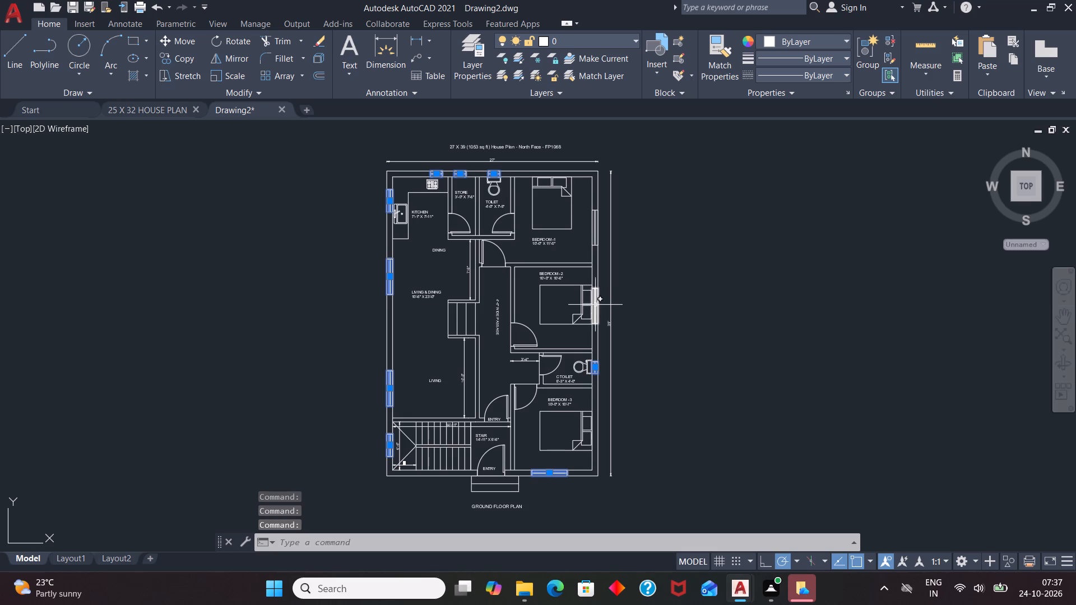
left_click(595, 306)
left_click(598, 235)
right_click(626, 192)
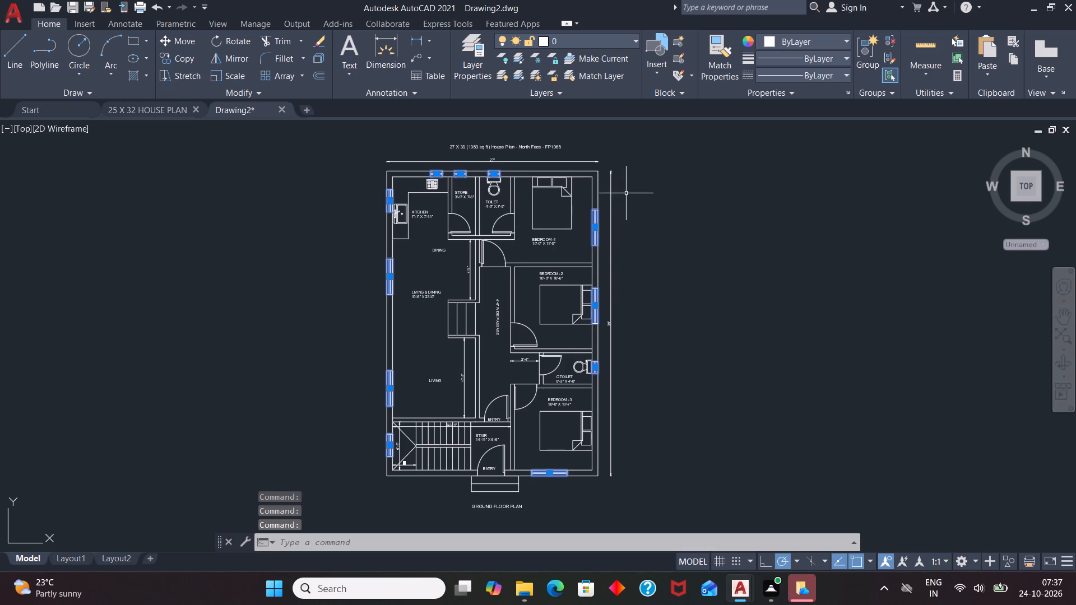
left_click(697, 491)
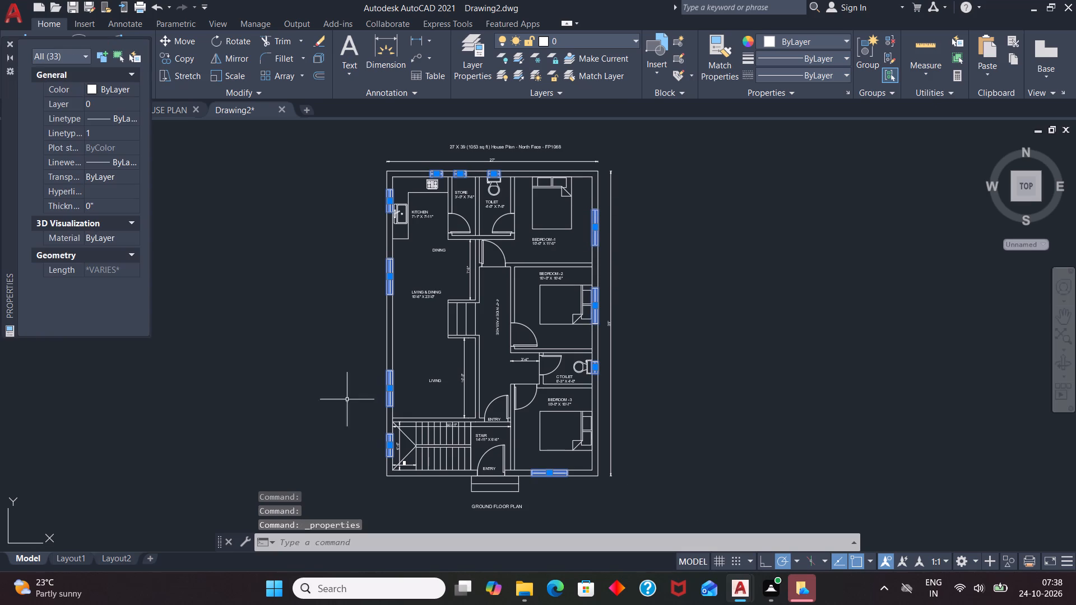
double_click(119, 88)
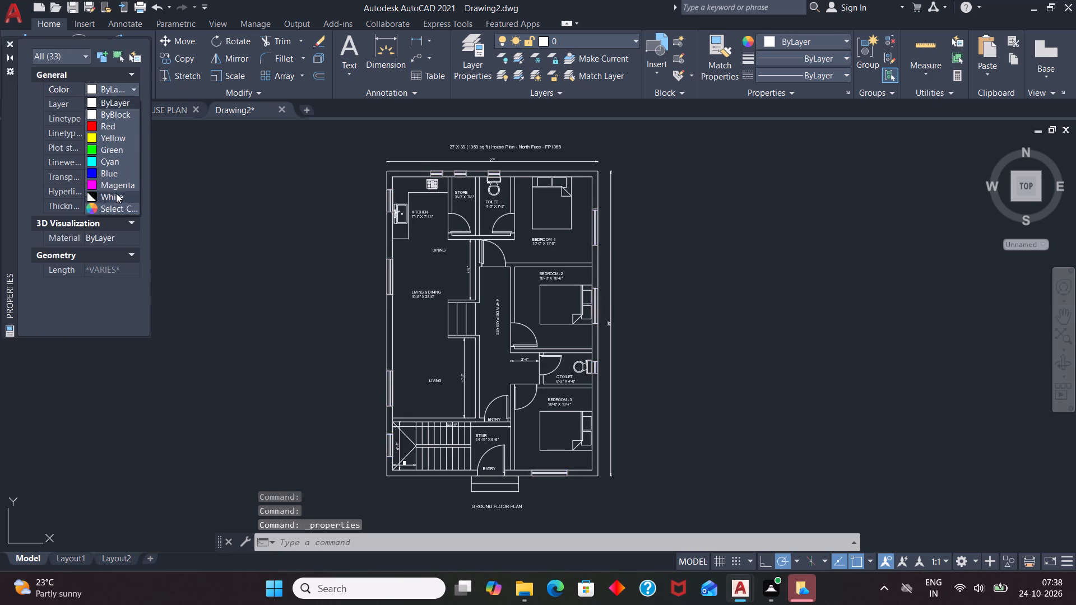
left_click(122, 185)
key("Escape")
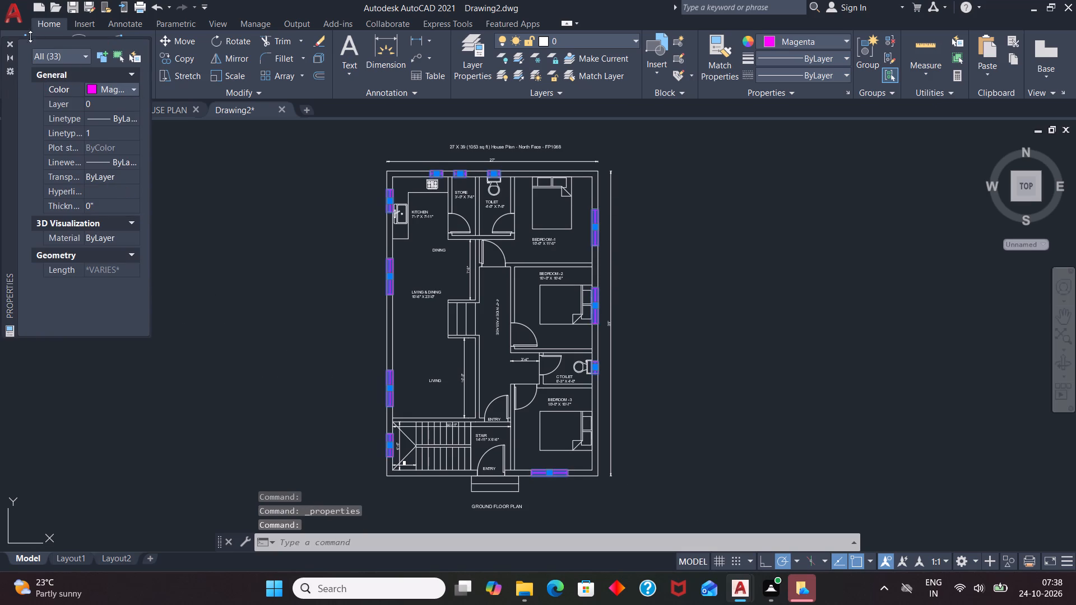
left_click(7, 41)
key("Escape")
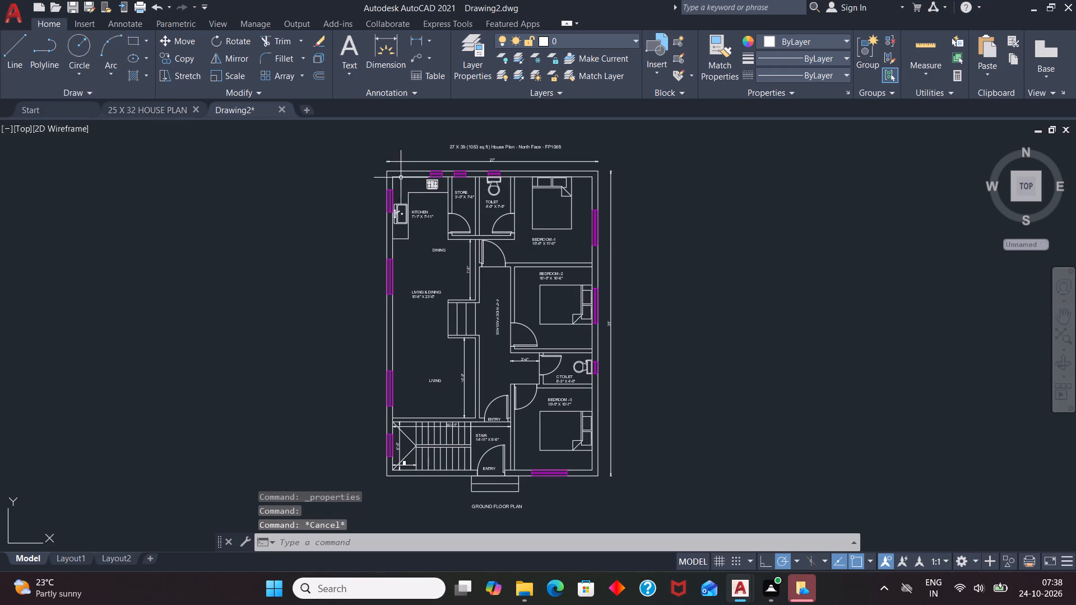
Hatch the top outer wall's sections between windows, including both corner returns, with a Solid fill in colour 99,100,102.
left_click(143, 76)
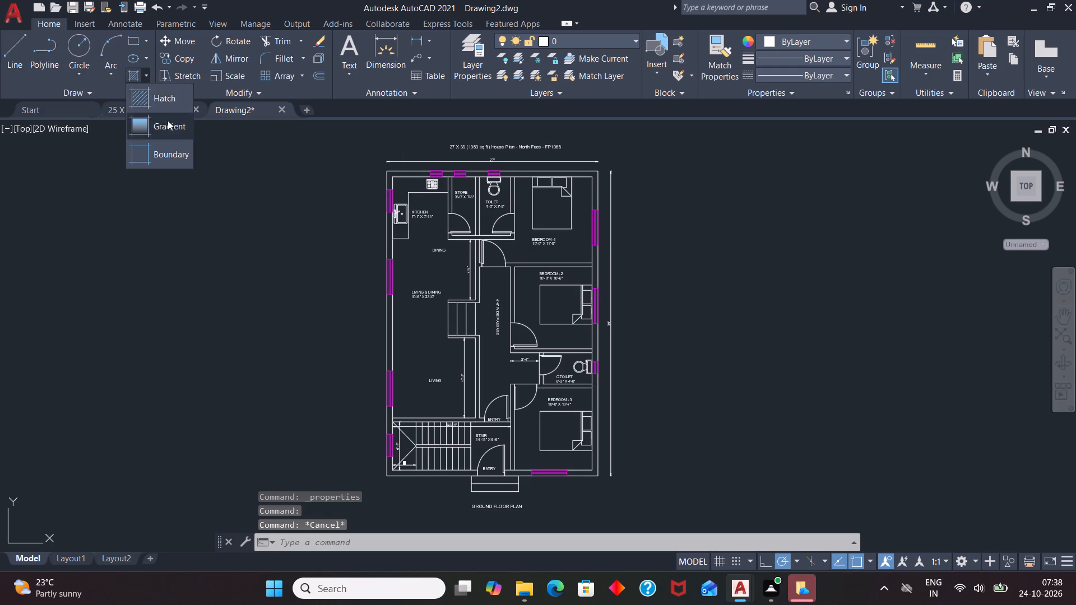
left_click(172, 101)
left_click(396, 41)
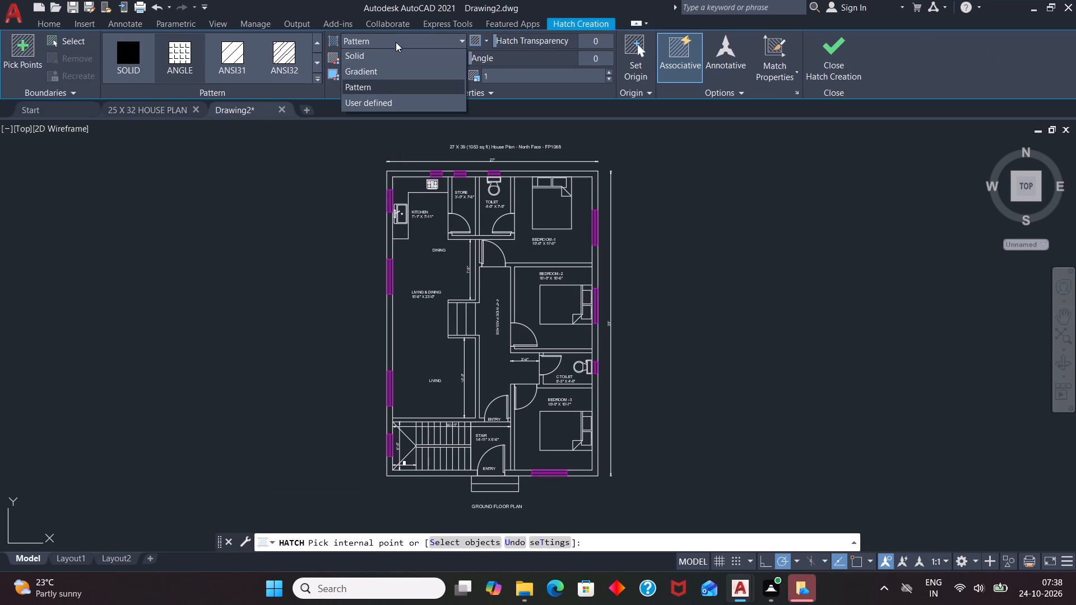
left_click(401, 58)
left_click(402, 59)
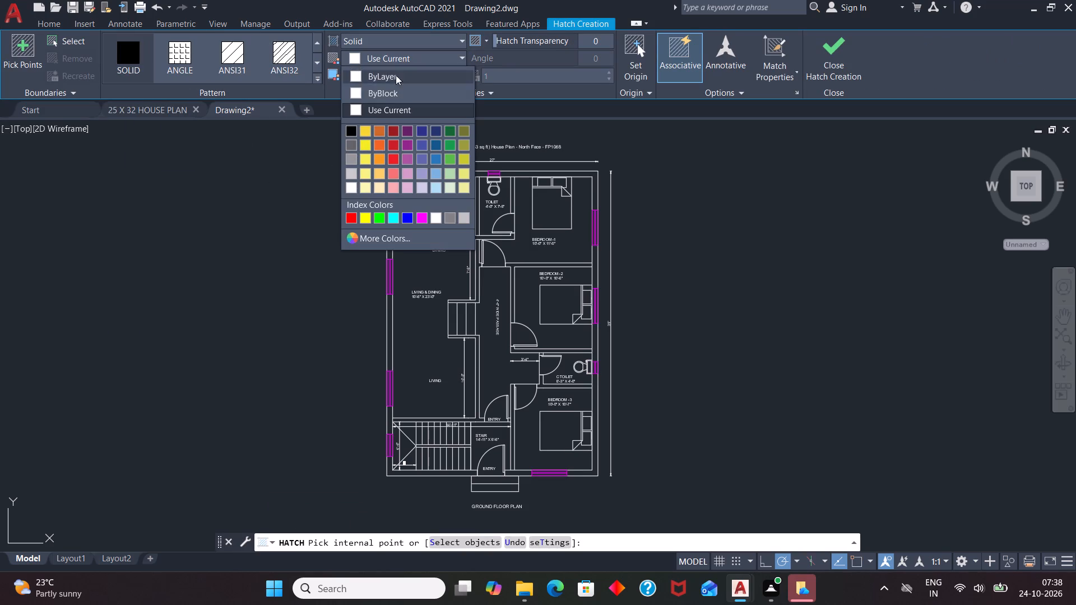
left_click(350, 147)
left_click(416, 175)
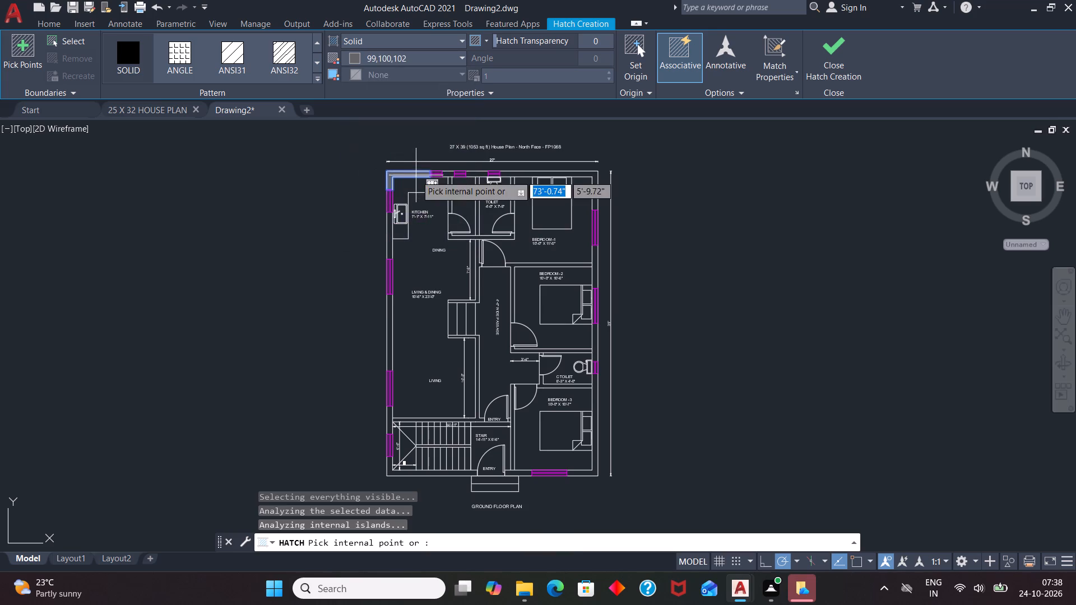
left_click(515, 176)
scroll(467, 171, "up", 4)
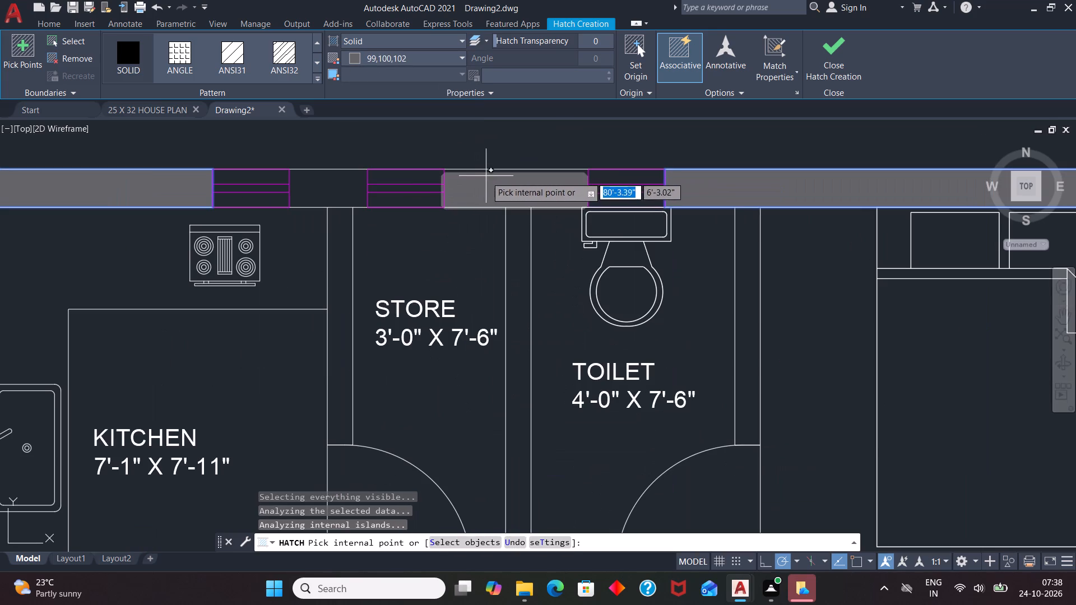
left_click(485, 178)
left_click(345, 187)
scroll(476, 157, "down", 1)
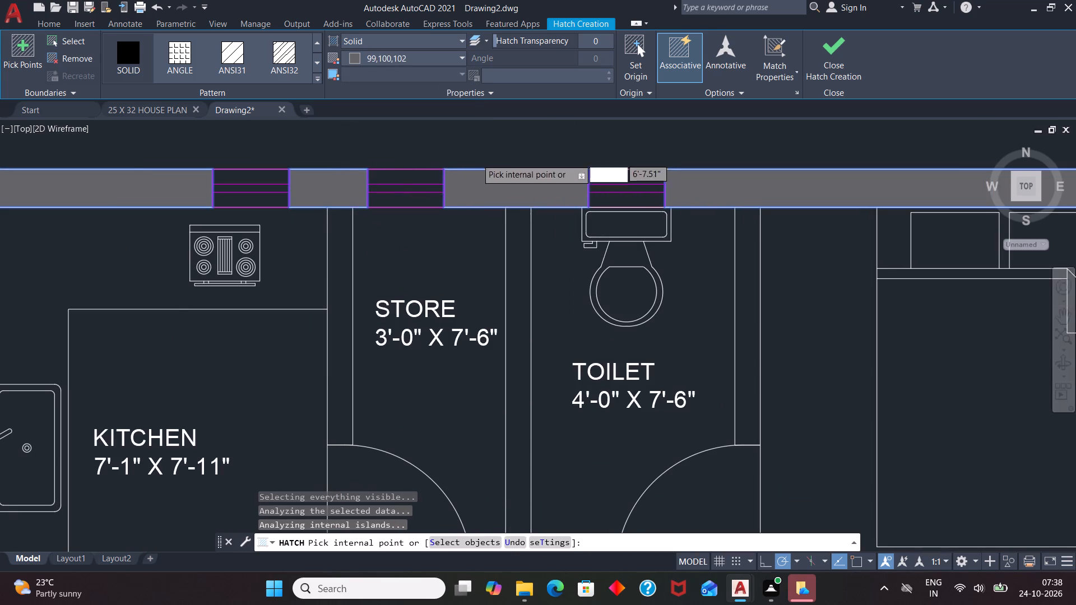
scroll(476, 159, "down", 2)
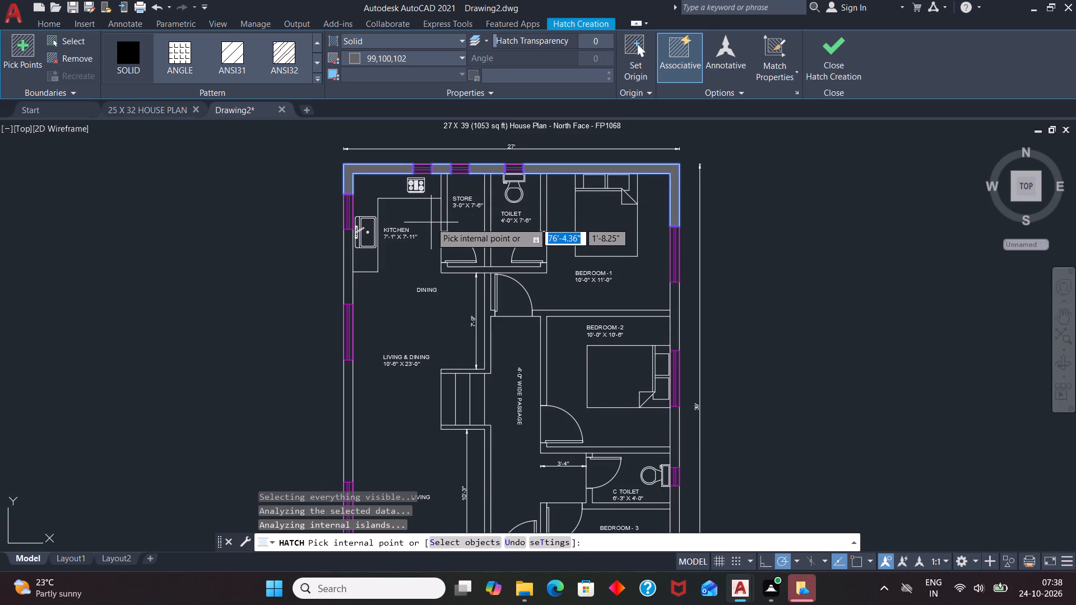
key("space")
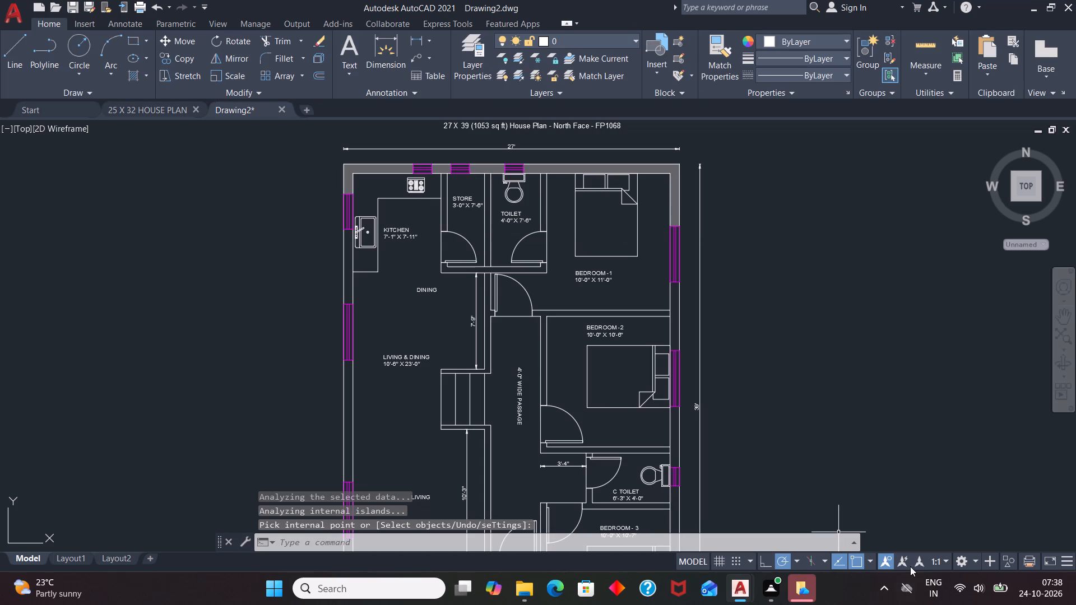
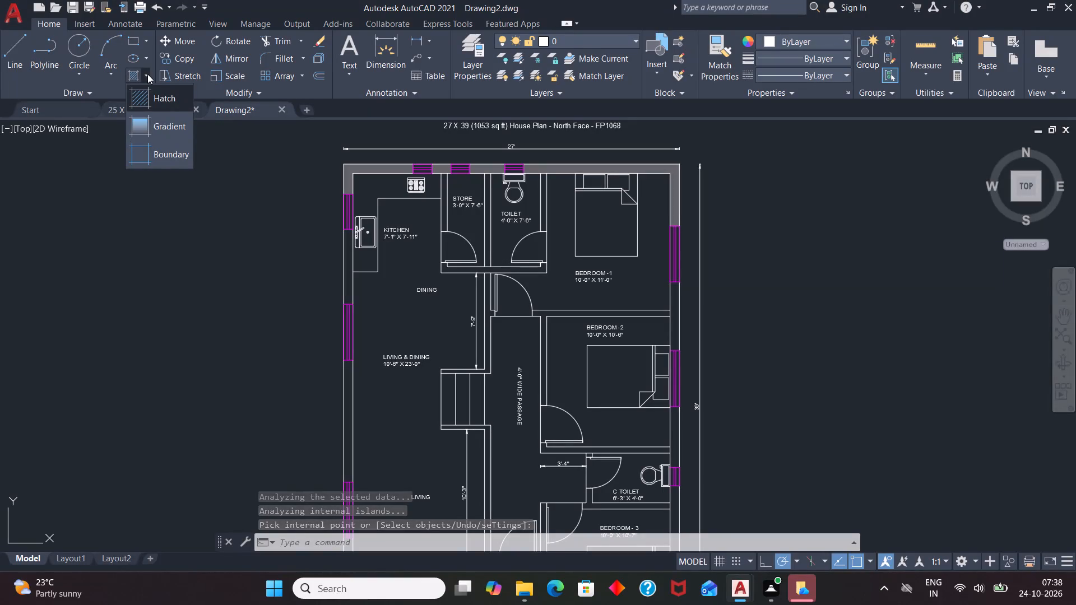
Hatch the kitchen's outer wall section between windows and the store and toilet partition walls with a Solid fill in colour 99,100,102.
left_click(171, 100)
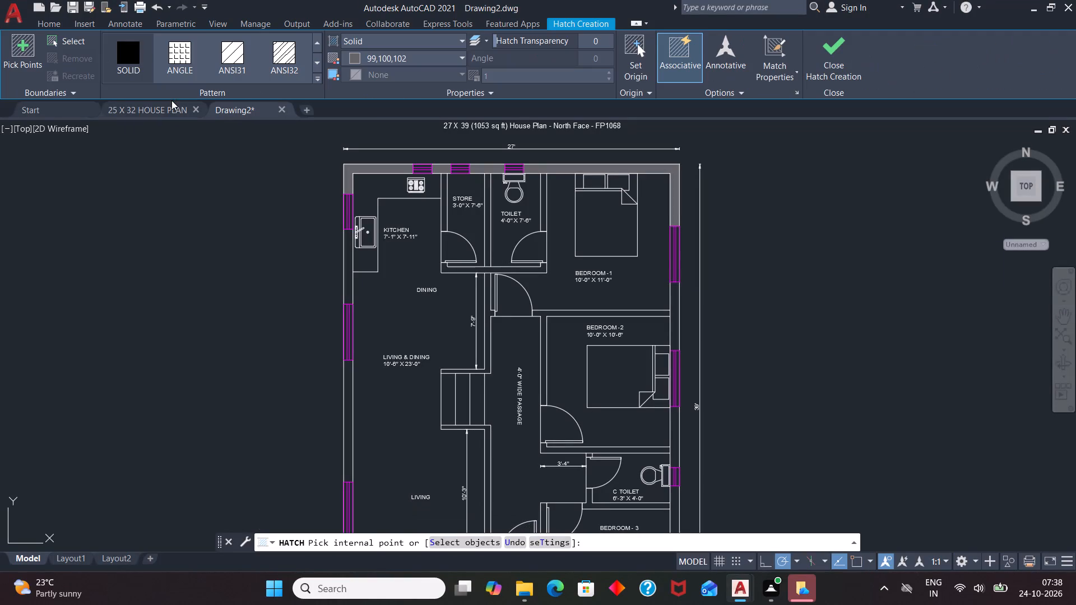
left_click(419, 58)
left_click(419, 58)
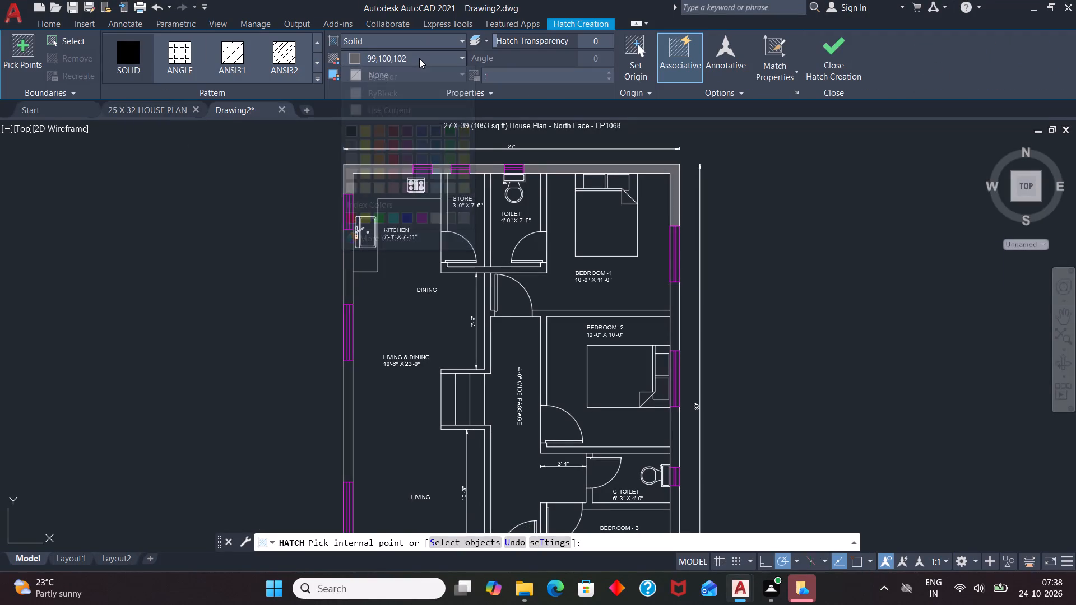
left_click(352, 255)
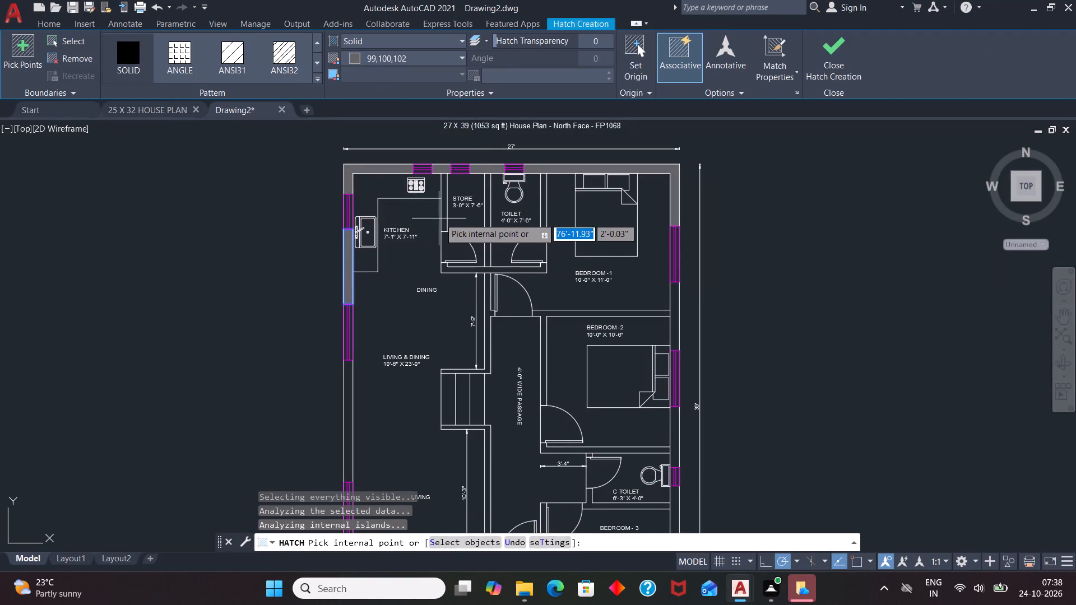
left_click(445, 210)
left_click(491, 199)
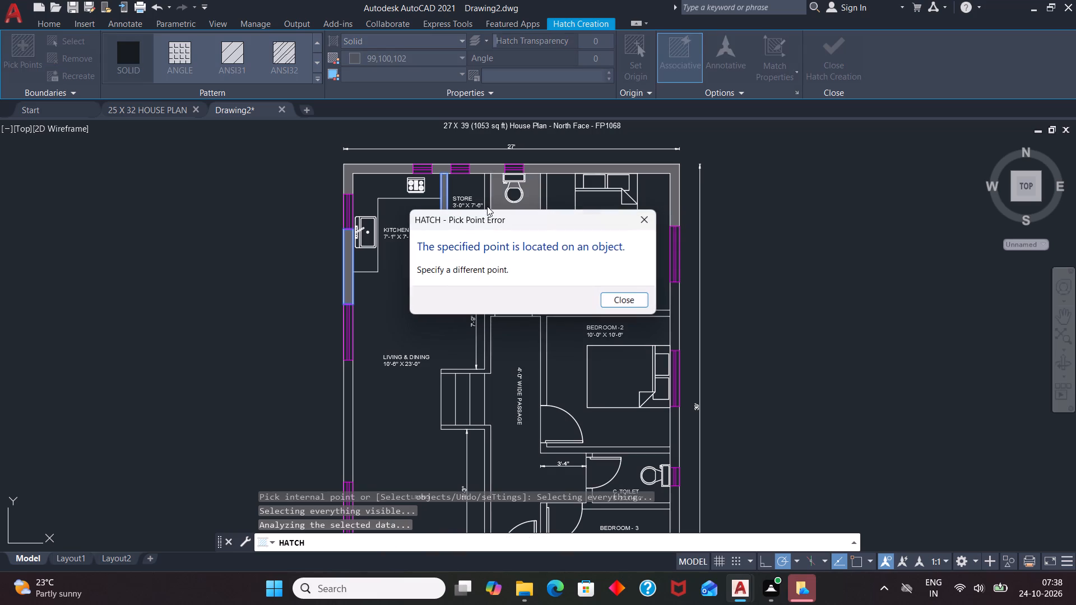
left_click(649, 220)
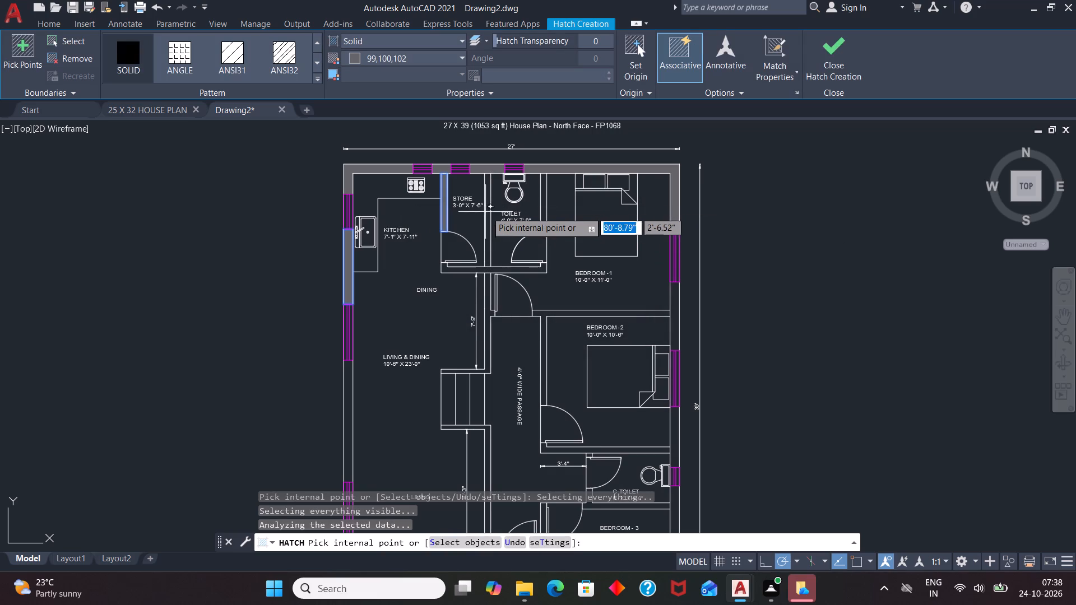
left_click(489, 213)
left_click(544, 206)
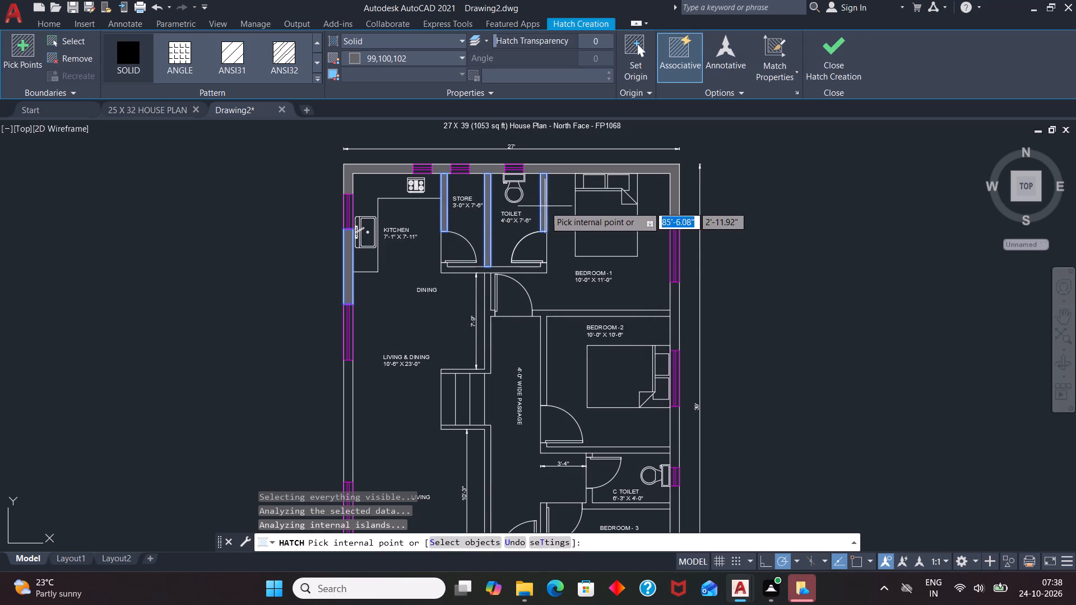
scroll(520, 272, "up", 2)
left_click(524, 264)
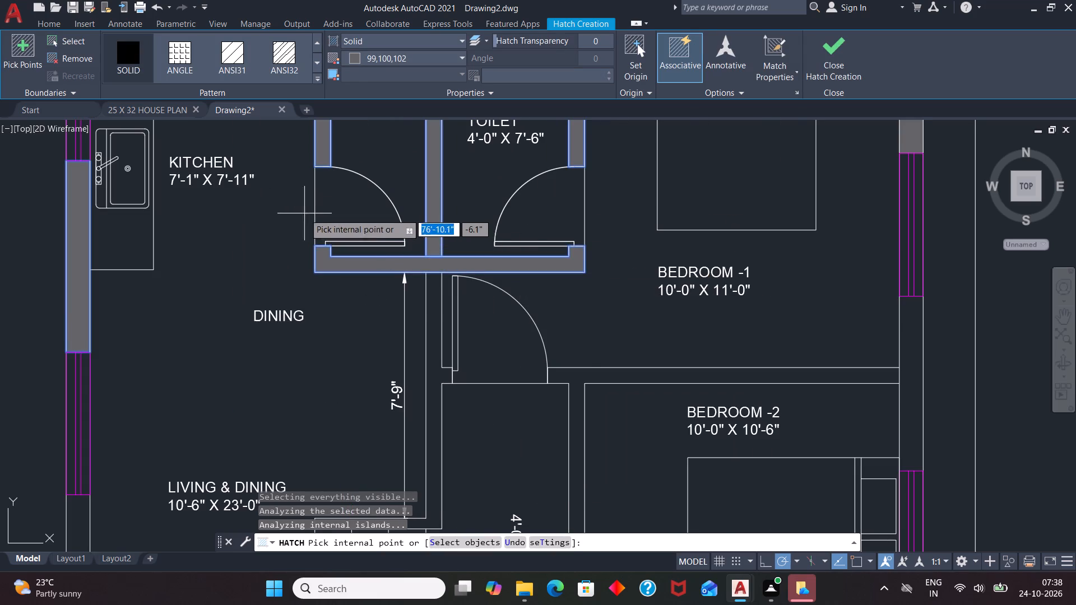
Add the outer wall section between the Bedroom-1 and Bedroom-2 windows, the wall dividing those bedrooms, and the dining-side passage wall to the hatch.
scroll(445, 244, "down", 2)
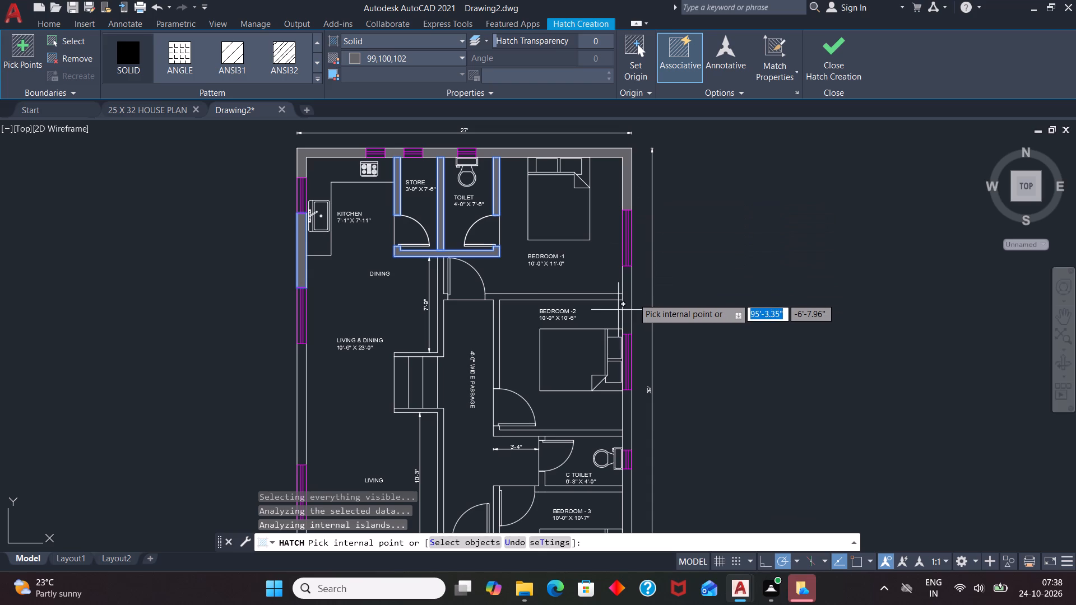
left_click(628, 292)
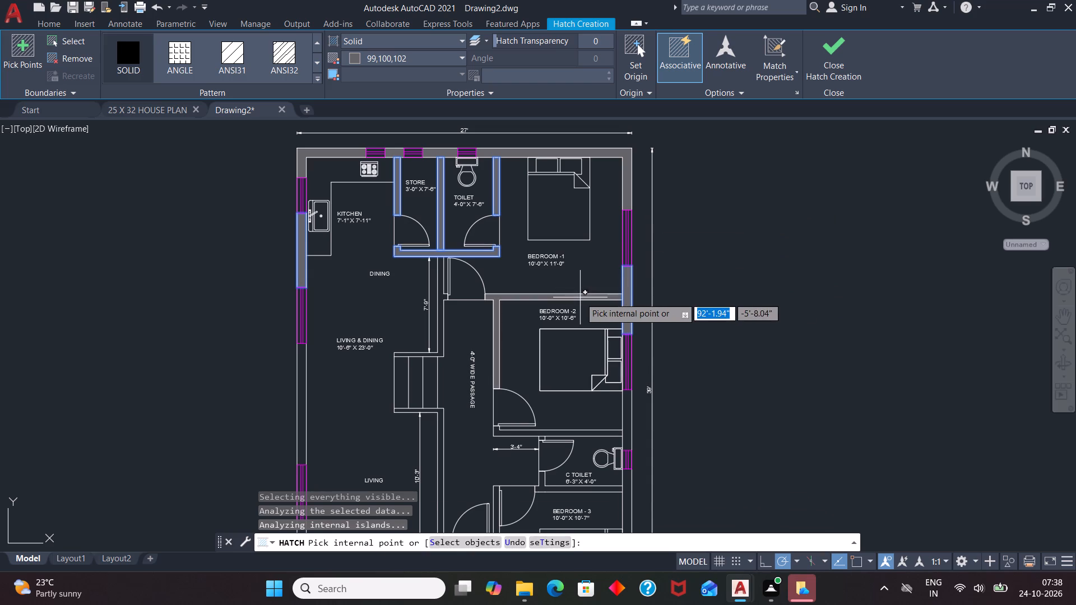
left_click(580, 297)
left_click(438, 303)
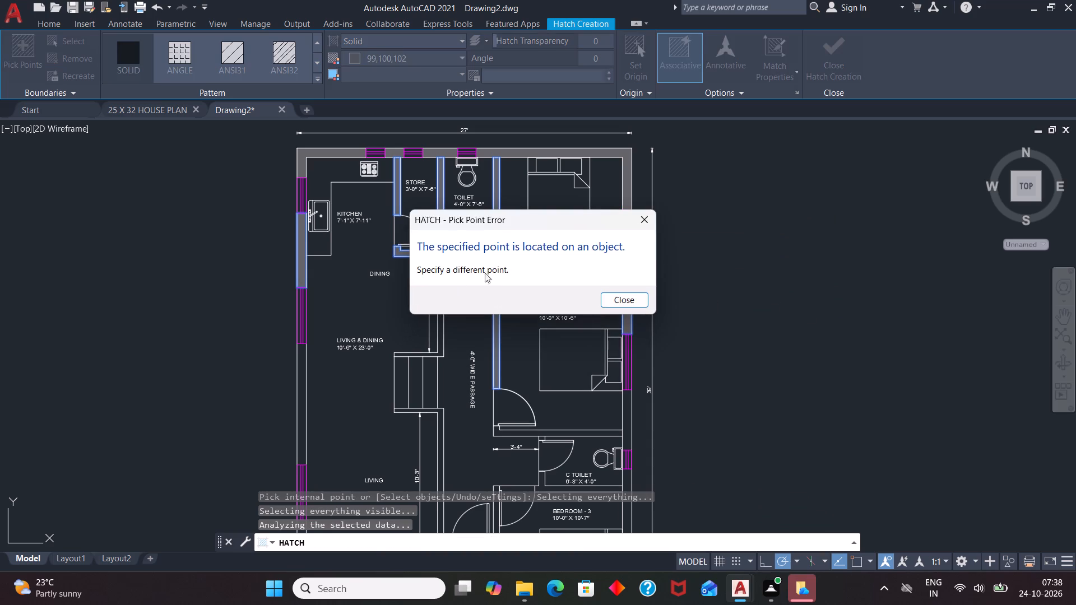
left_click(640, 221)
scroll(462, 283, "up", 4)
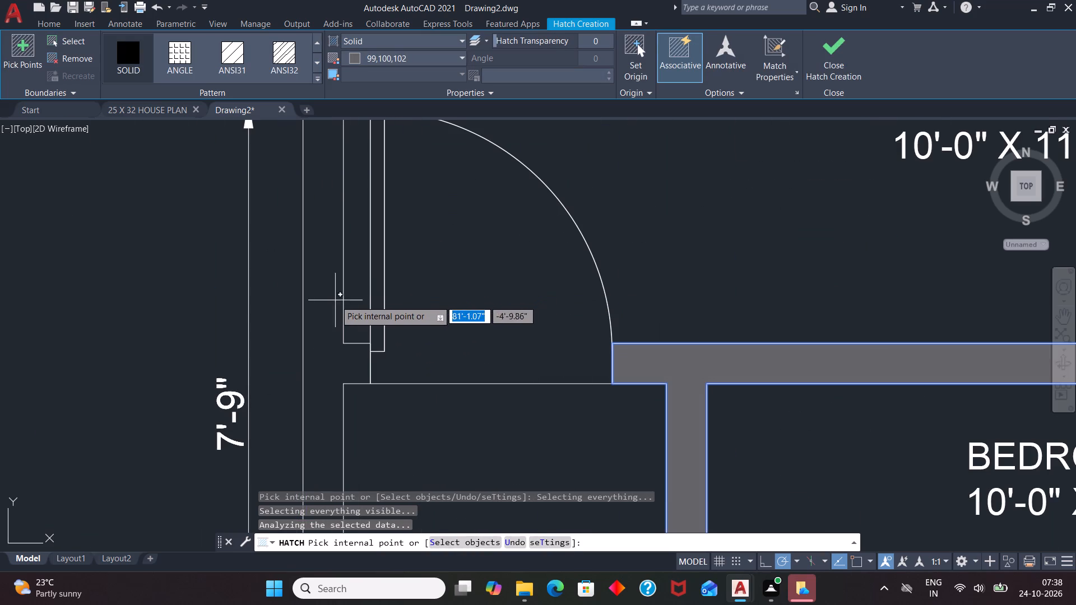
left_click(331, 301)
Add the living-room walls along the passage and stair, Bedroom-3's door-side wall and the short stub beside the inner entry door to the hatch.
scroll(472, 205, "down", 4)
scroll(435, 352, "up", 4)
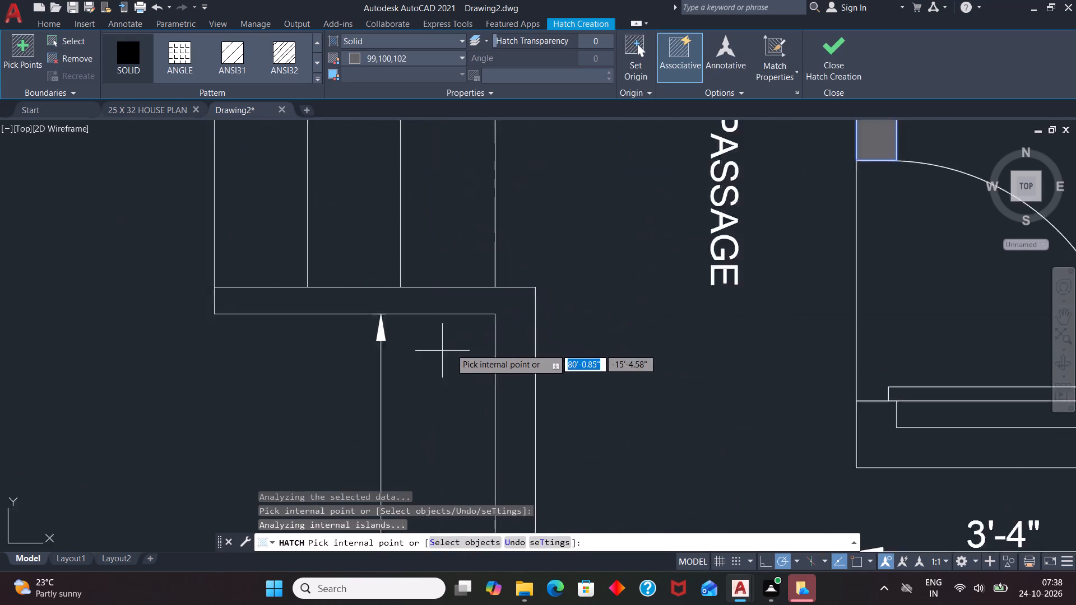
left_click(516, 328)
scroll(428, 231, "down", 5)
scroll(472, 347, "up", 3)
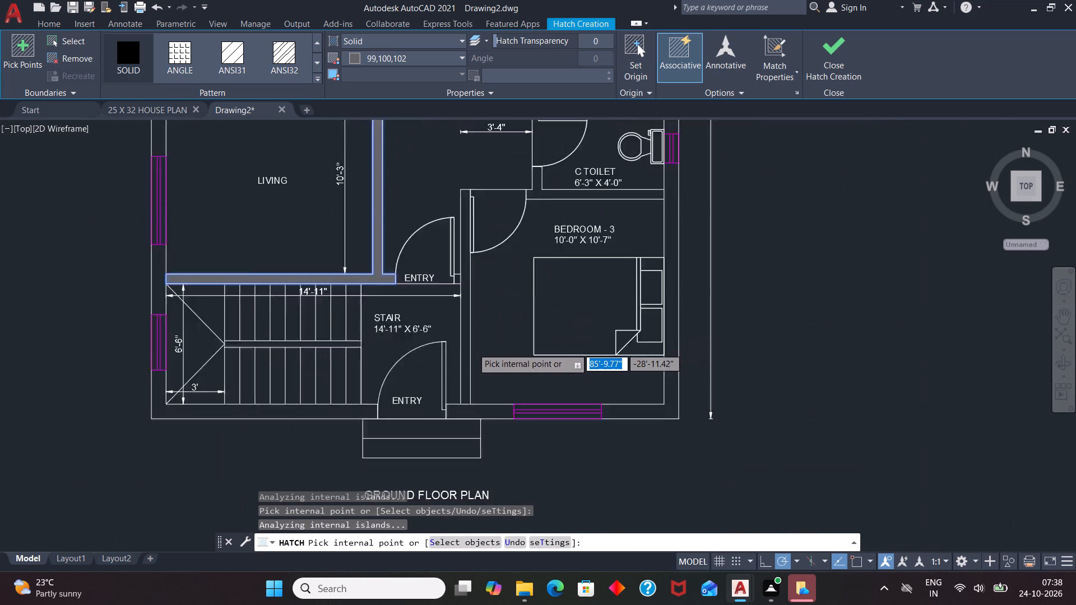
scroll(472, 348, "up", 1)
left_click(453, 339)
scroll(454, 345, "down", 4)
scroll(444, 301, "up", 5)
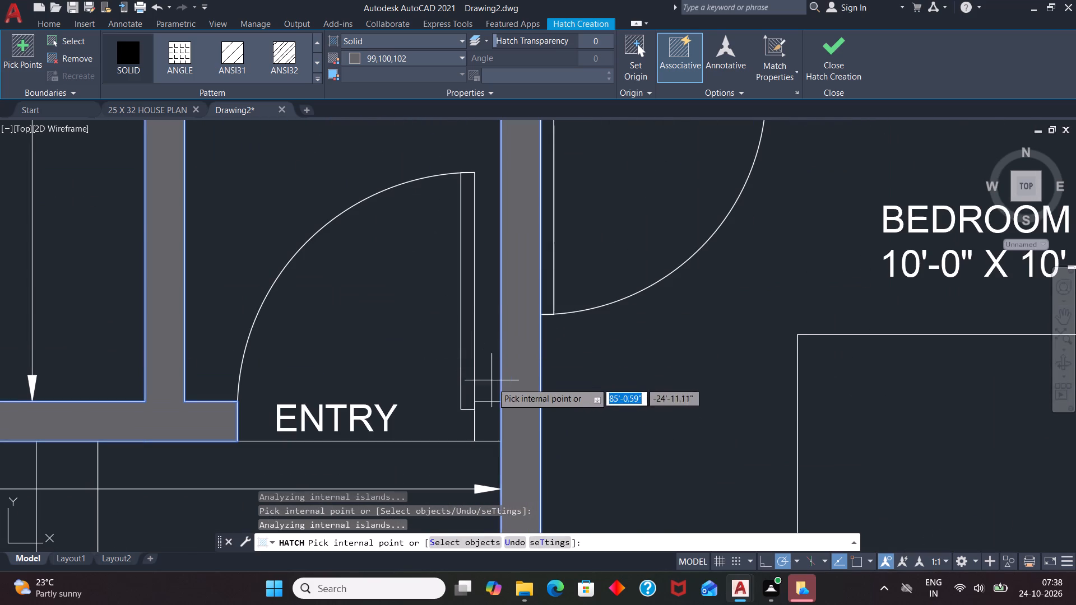
left_click(490, 415)
Add the C Toilet's partition walls to Bedroom-2 and Bedroom-3 and the short wall stub at its door to the hatch.
scroll(514, 393, "down", 2)
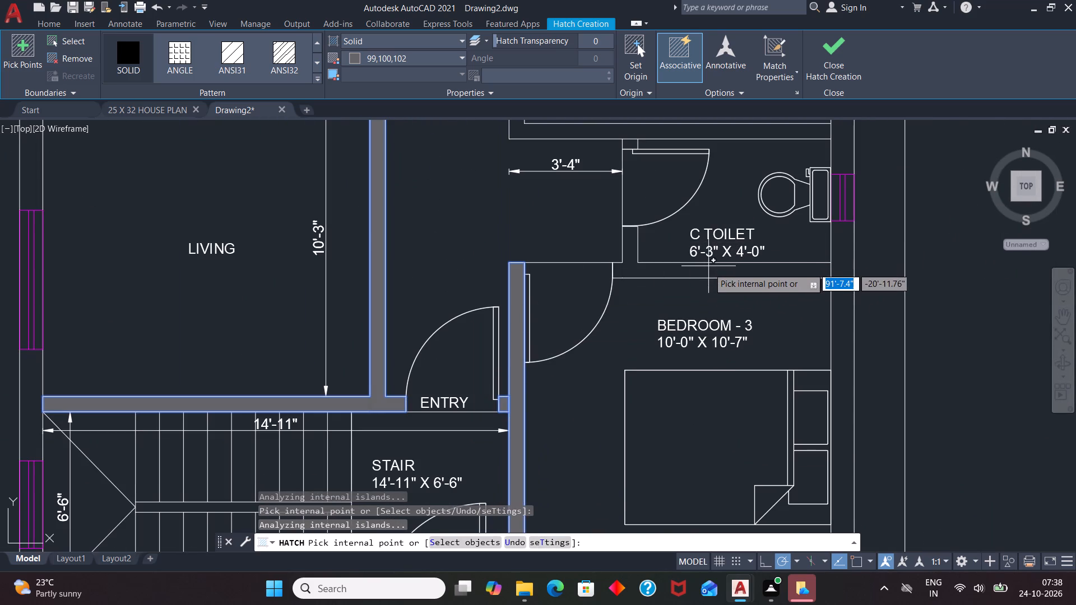
left_click(708, 270)
scroll(666, 301, "down", 1)
left_click(656, 195)
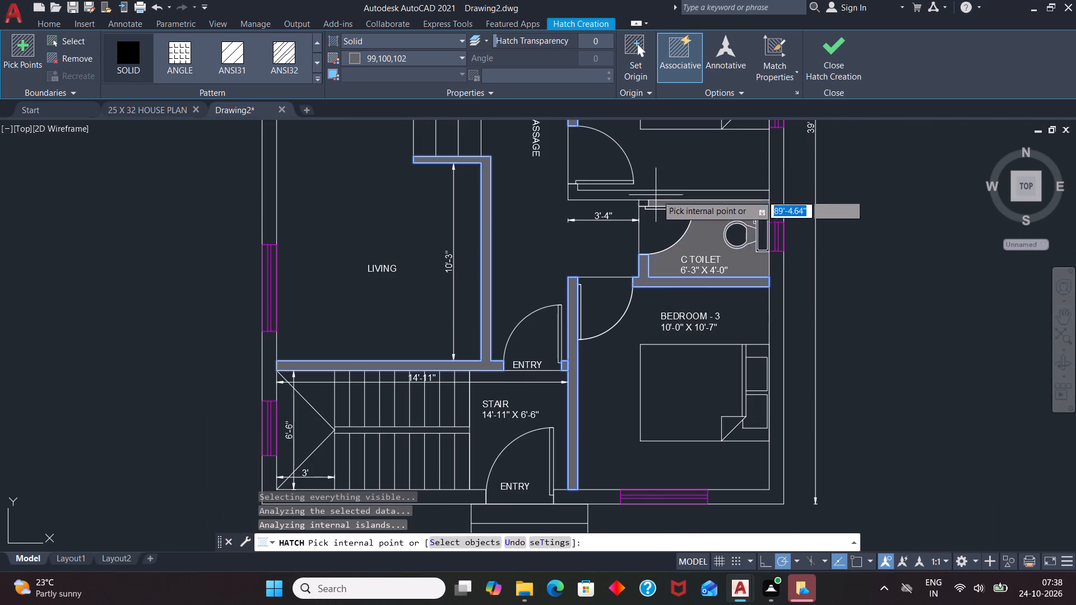
scroll(656, 197, "up", 3)
left_click(617, 221)
scroll(540, 225, "down", 3)
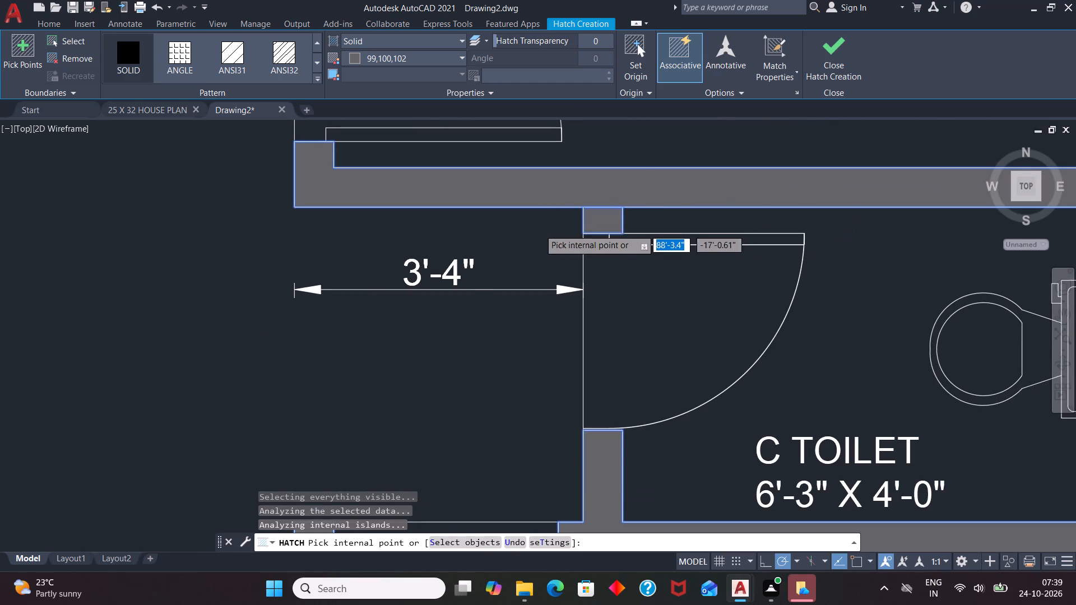
Hatch the remaining outer wall sections beside the C Toilet, Bedroom-3, living room, stair and main entry, and finish the hatch.
left_click(687, 300)
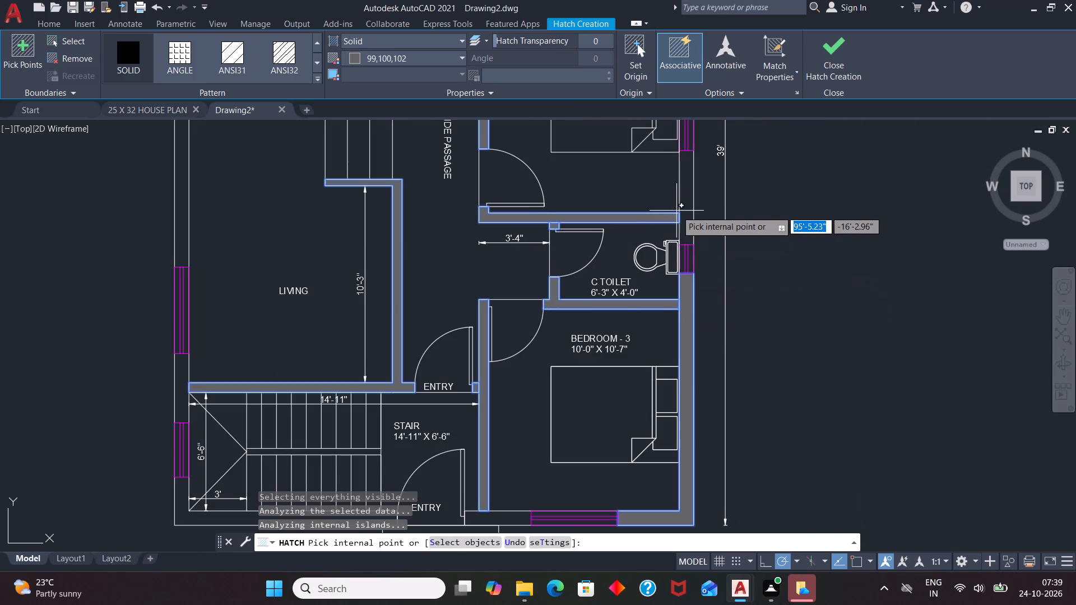
left_click(687, 203)
scroll(592, 297, "down", 2)
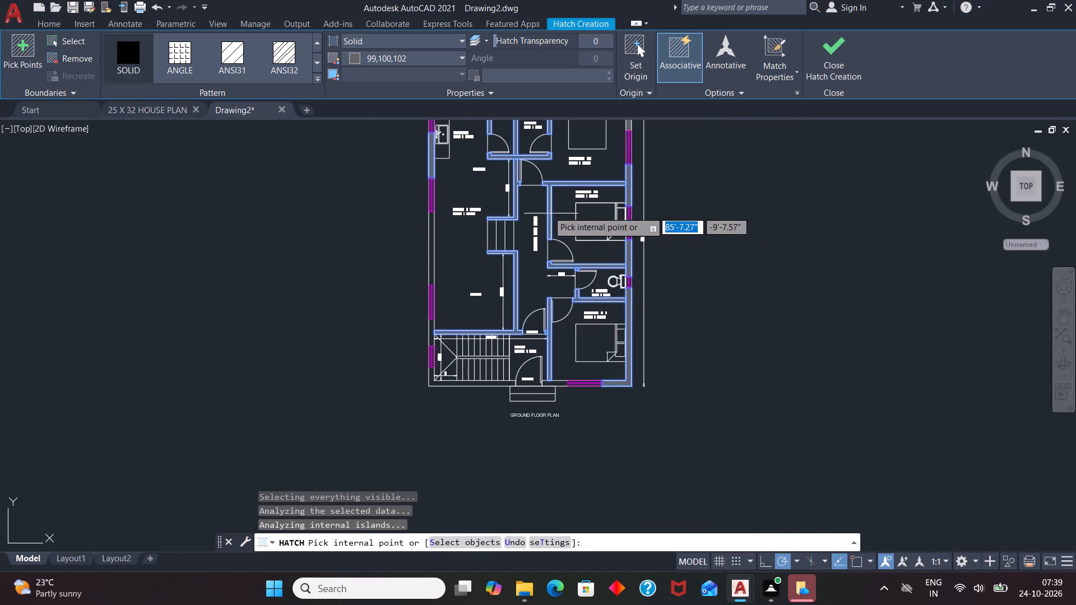
left_click(433, 253)
scroll(410, 339, "up", 3)
left_click(484, 308)
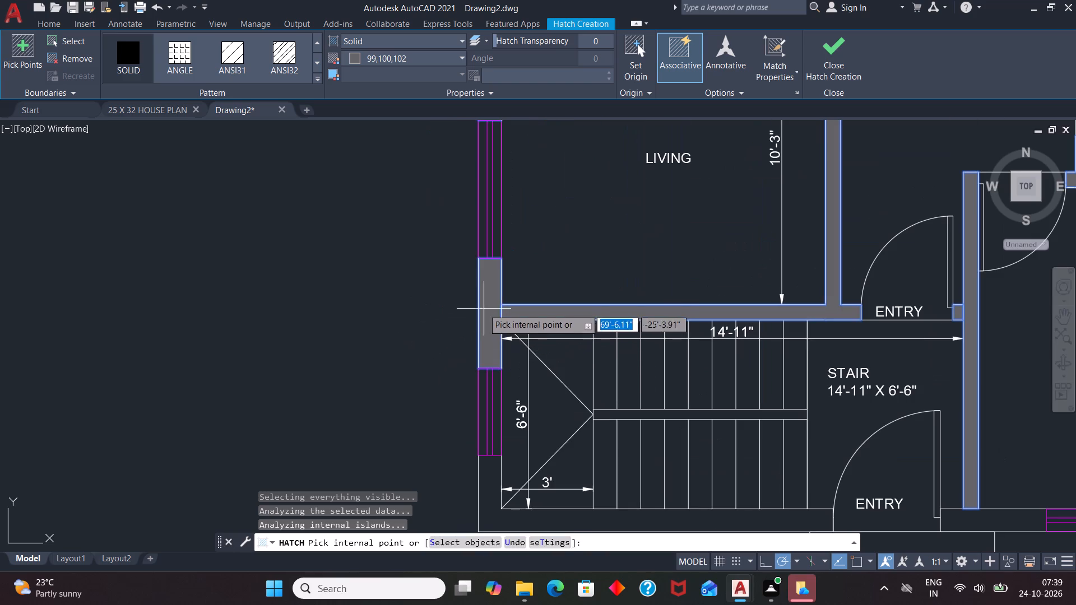
scroll(439, 274, "down", 3)
scroll(448, 329, "up", 4)
left_click(453, 339)
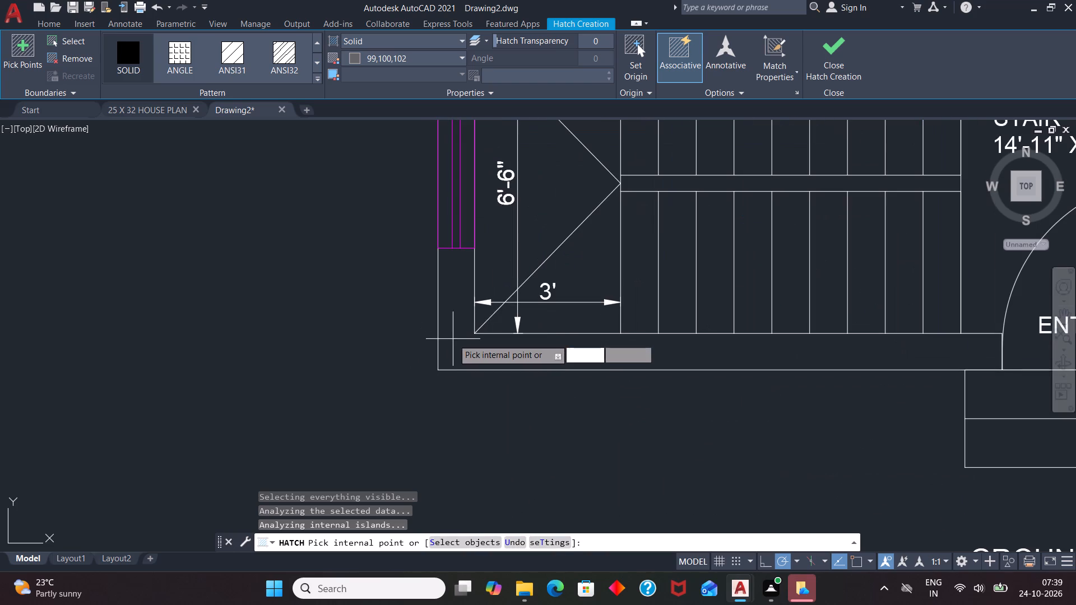
scroll(384, 326, "down", 4)
scroll(518, 328, "up", 4)
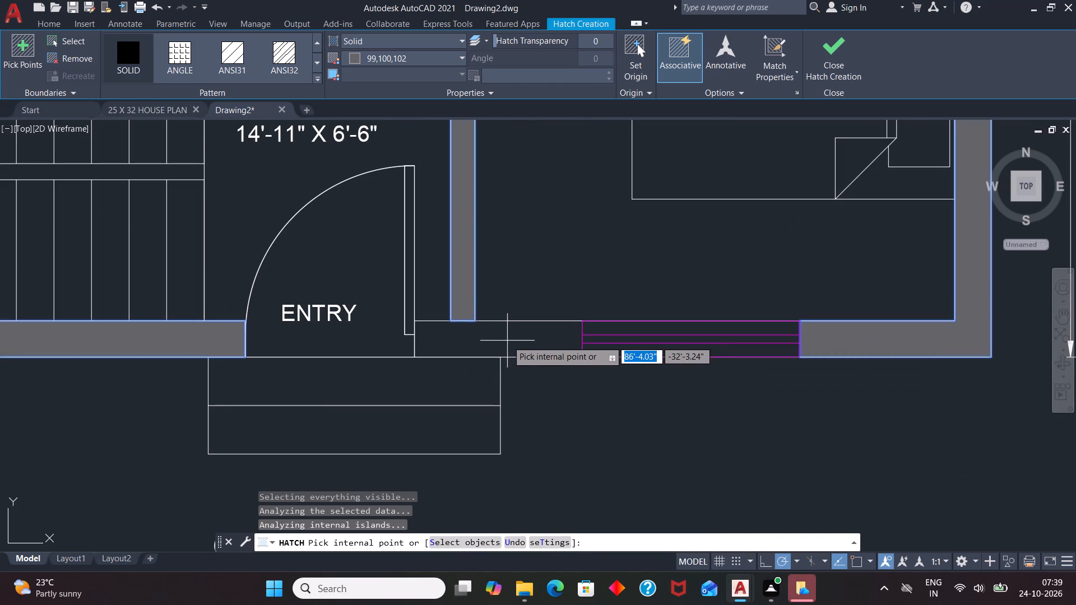
left_click(507, 341)
scroll(479, 362, "down", 3)
key("space")
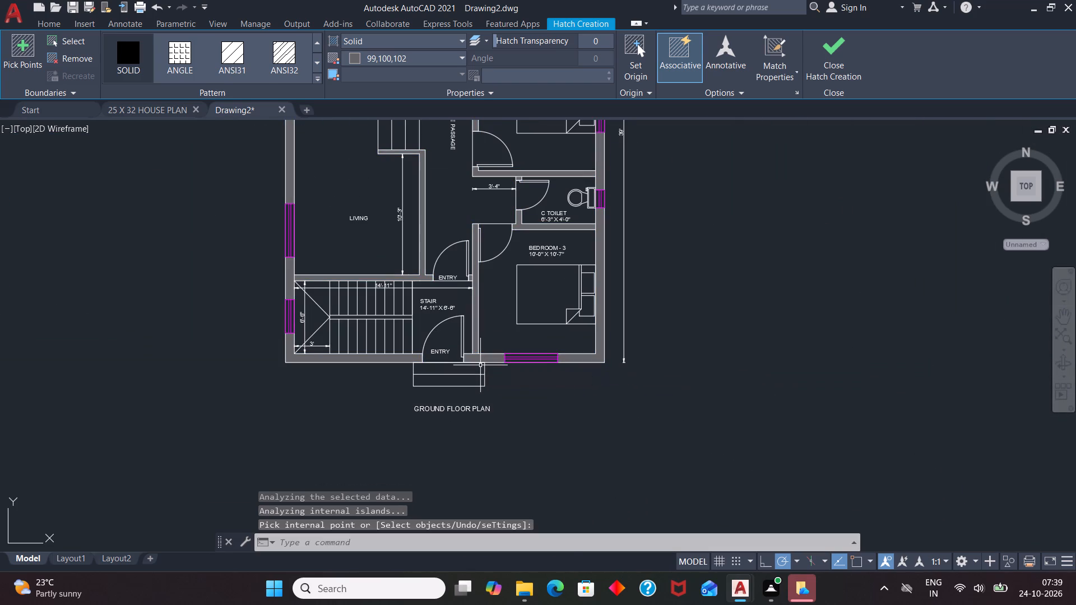
Examine the whole floor plan, from the house plan title to the ground floor label, checking the wall hatching, windows and dimensions.
scroll(483, 218, "up", 2)
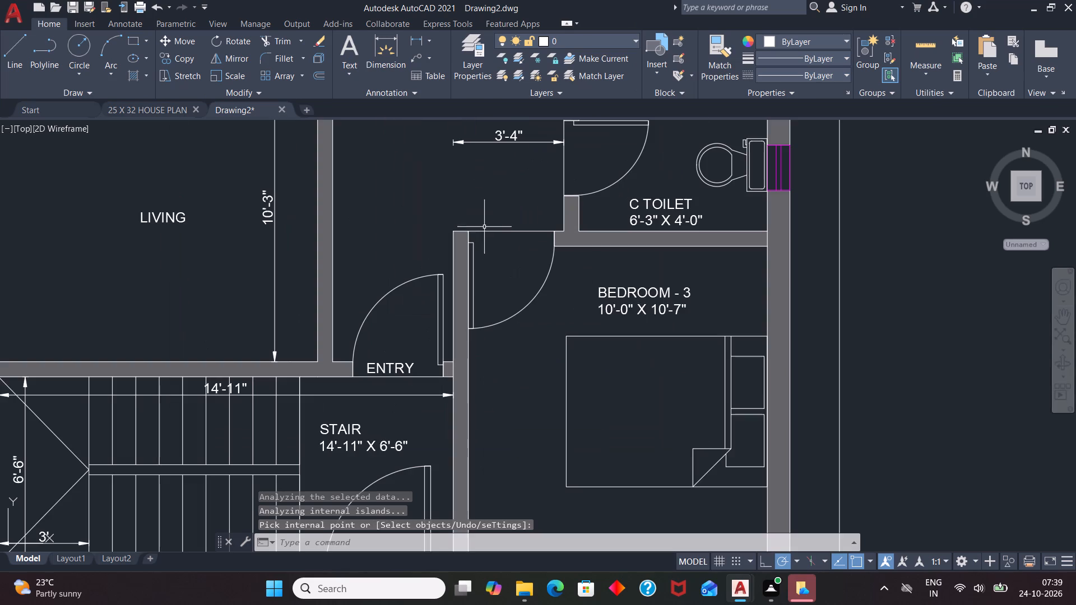
scroll(624, 327, "down", 2)
scroll(720, 403, "down", 1)
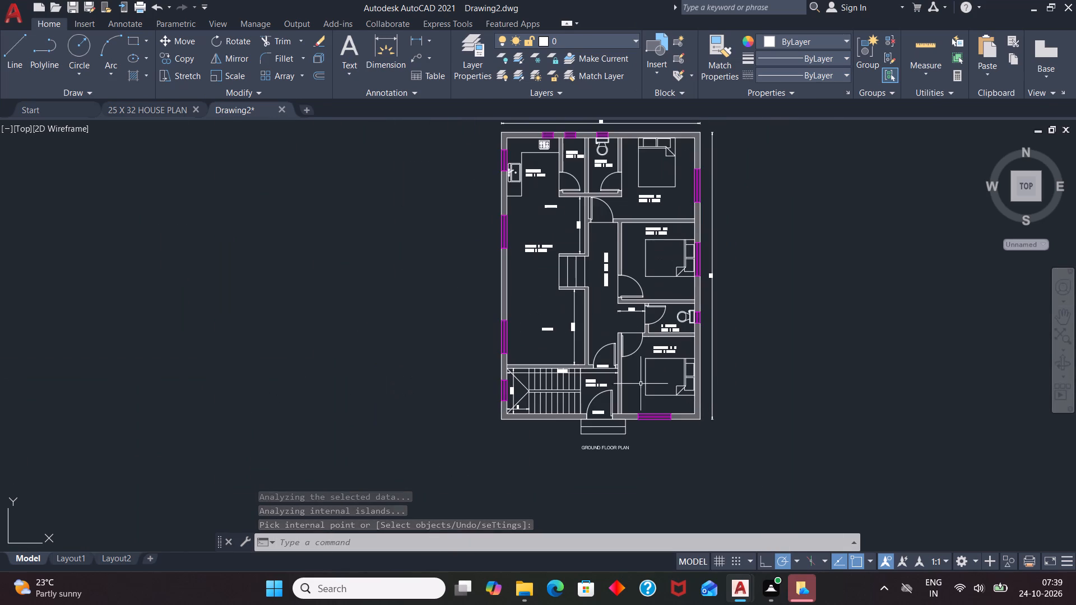
scroll(629, 390, "down", 1)
scroll(583, 250, "up", 2)
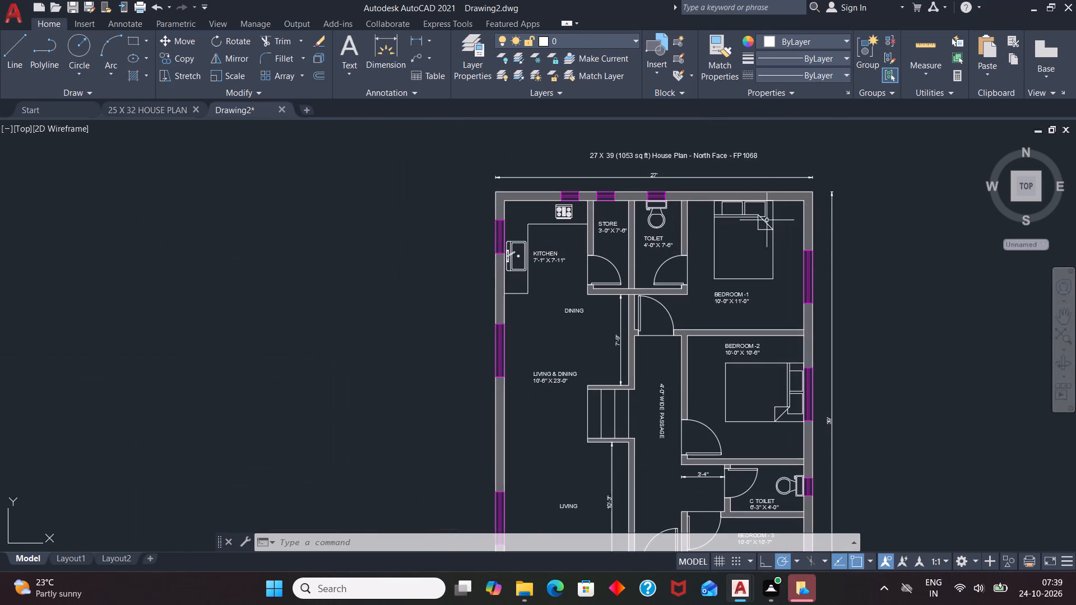
scroll(653, 177, "up", 2)
scroll(471, 213, "down", 3)
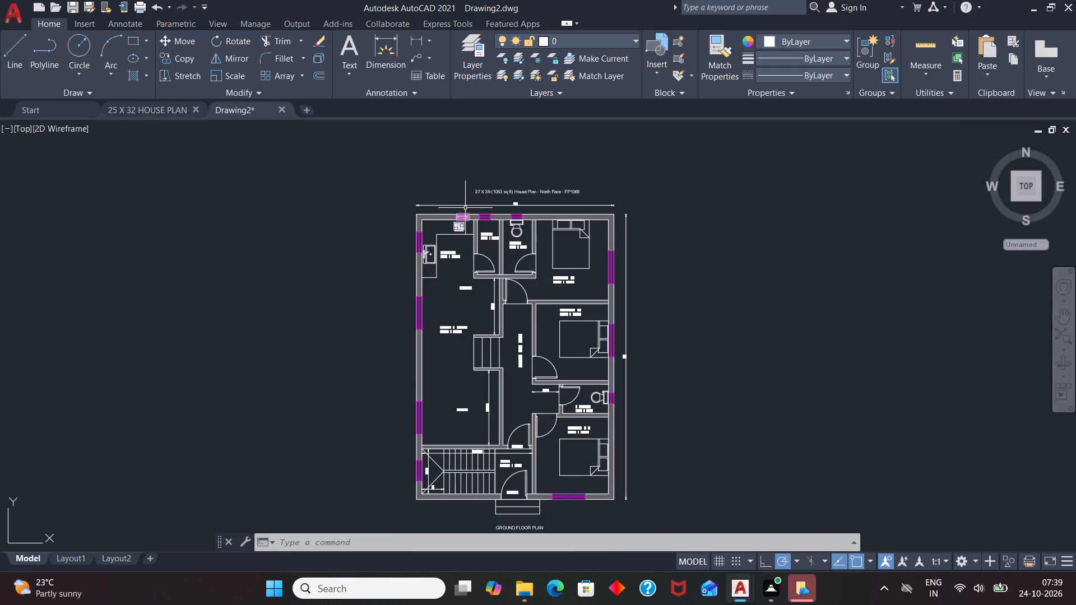
scroll(507, 500, "up", 3)
scroll(556, 364, "down", 3)
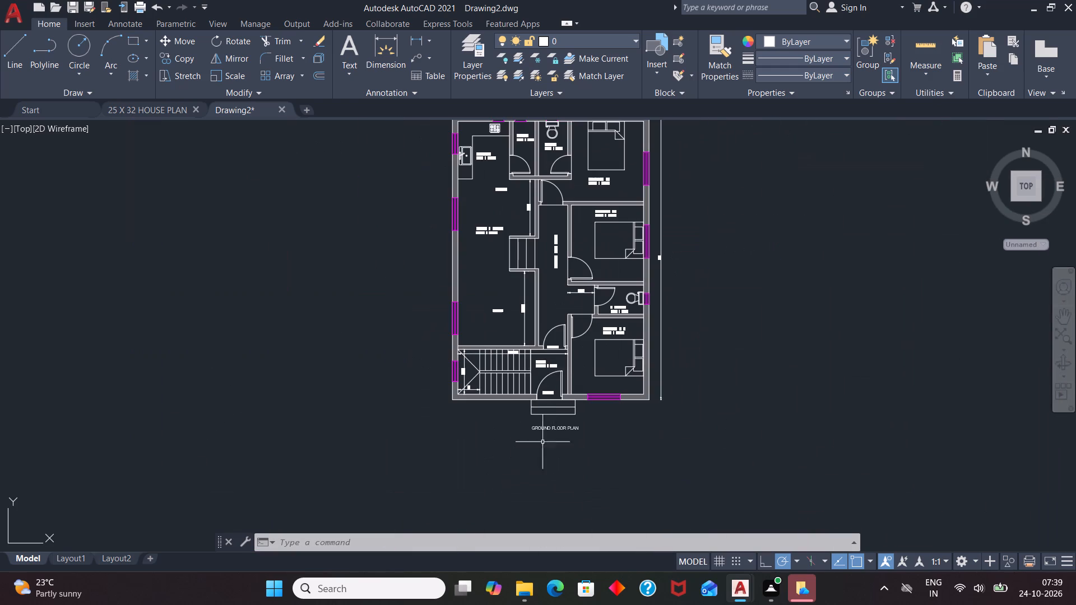
scroll(548, 390, "down", 1)
scroll(520, 324, "up", 2)
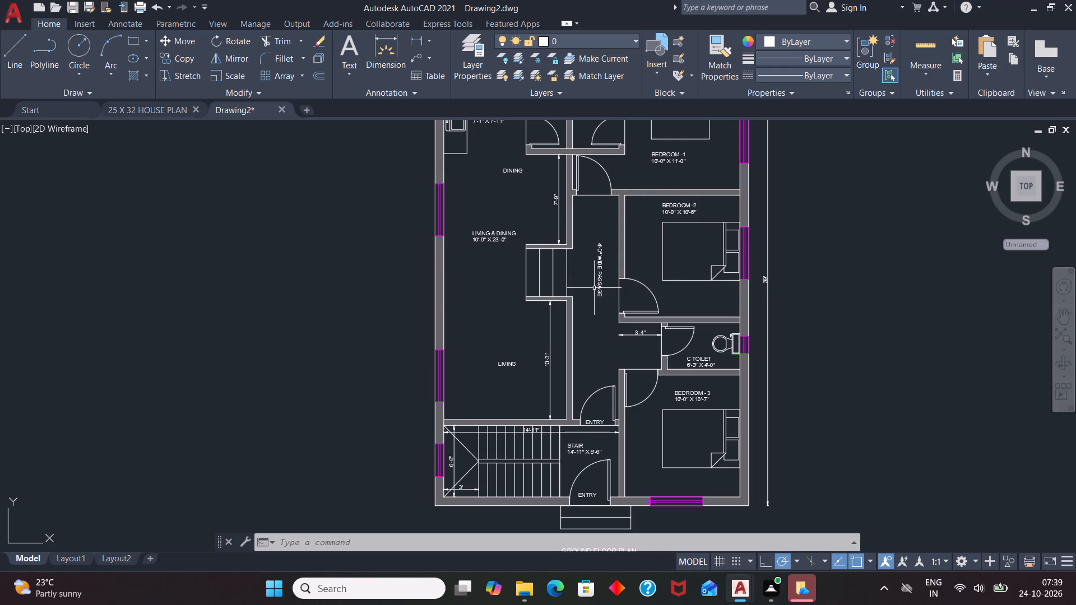
scroll(646, 236, "down", 1)
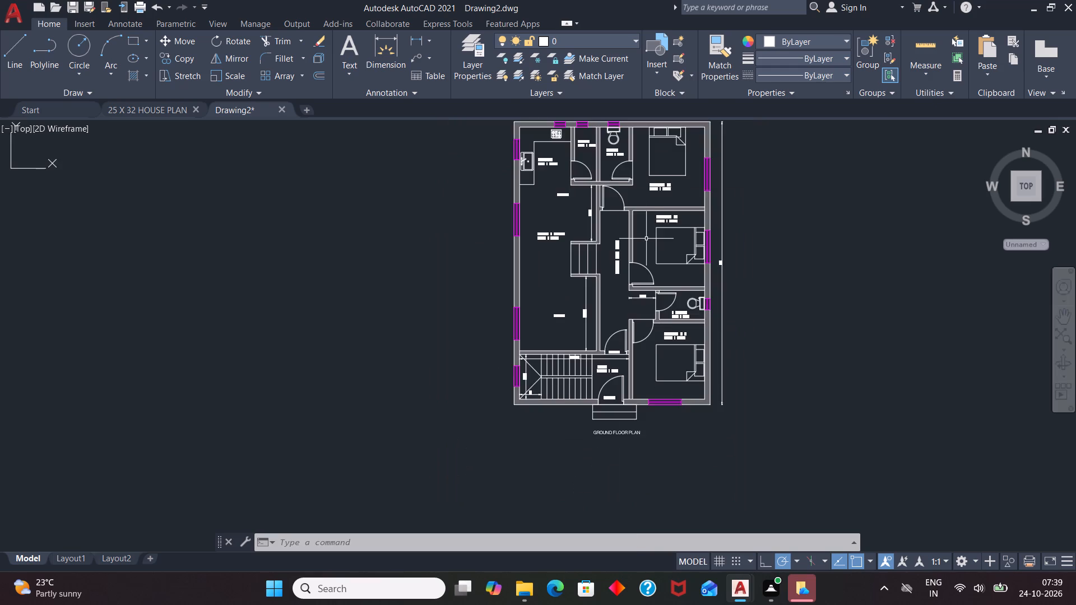
scroll(646, 239, "down", 1)
scroll(651, 155, "up", 4)
scroll(593, 283, "down", 3)
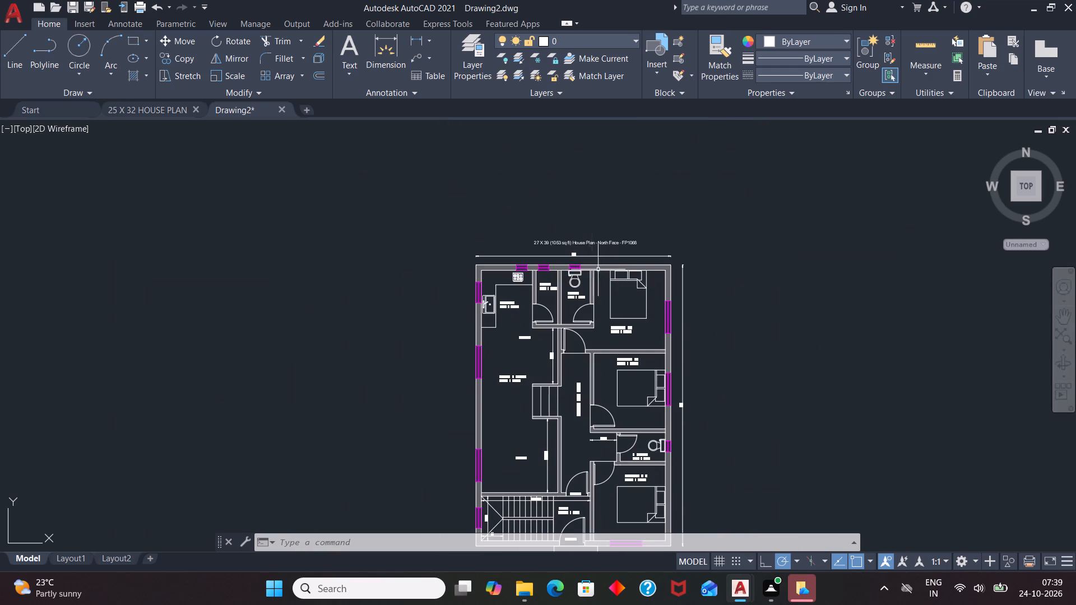
scroll(602, 230, "down", 1)
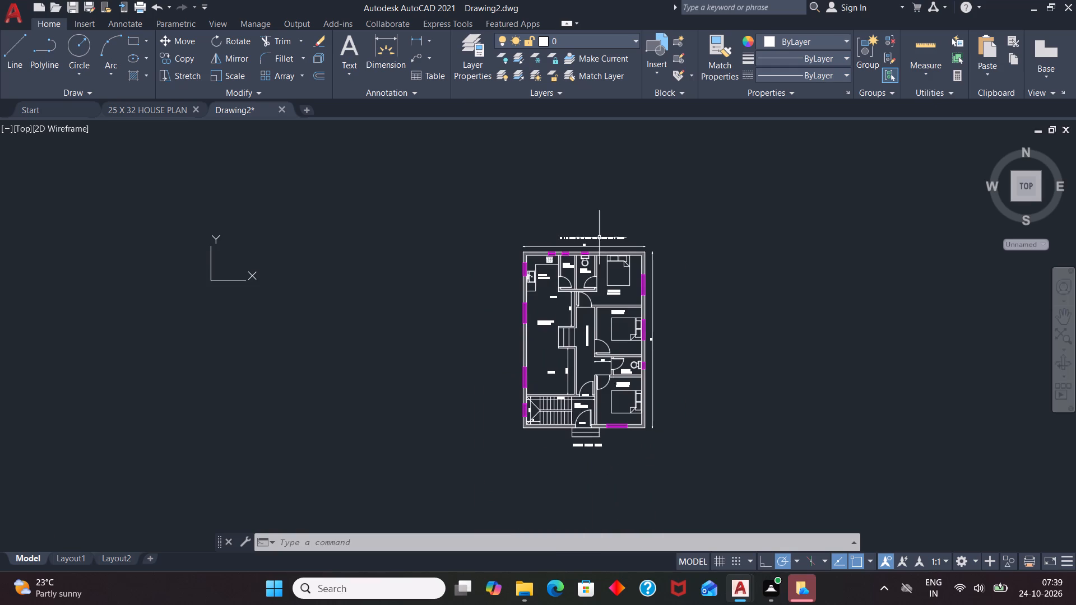
scroll(609, 283, "up", 2)
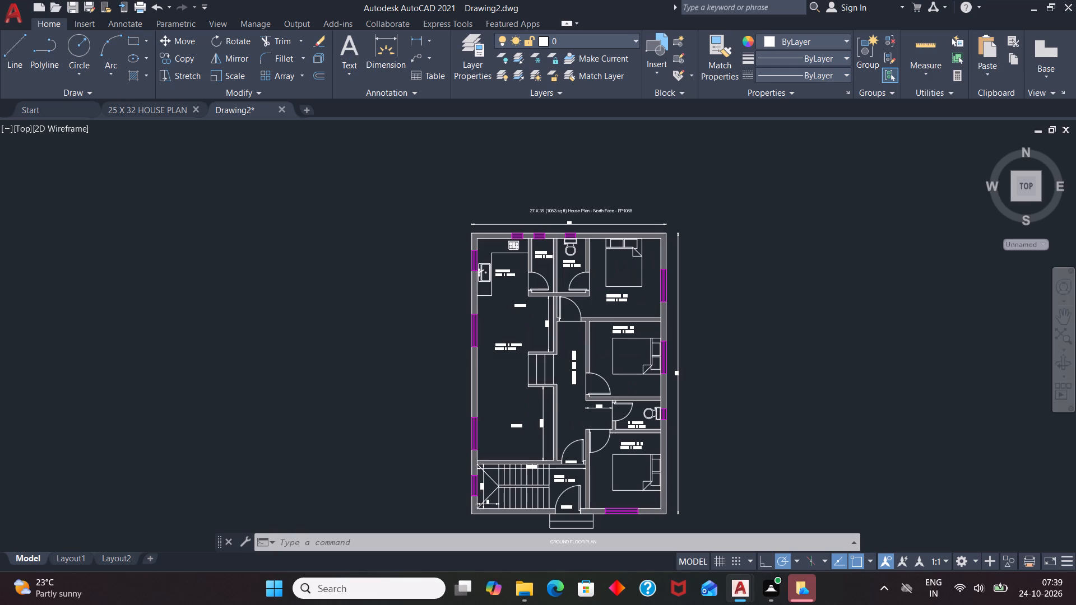
Save the drawing in Documents under the file name 27 X 39 HOUSE PLAN.
key("ctrl+s")
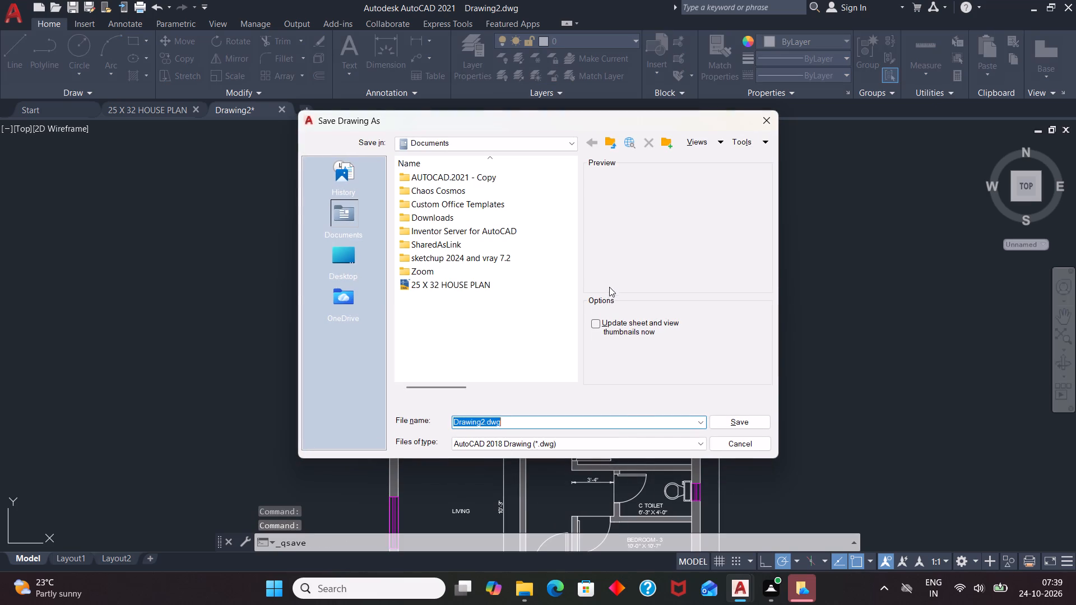
key("BackSpace")
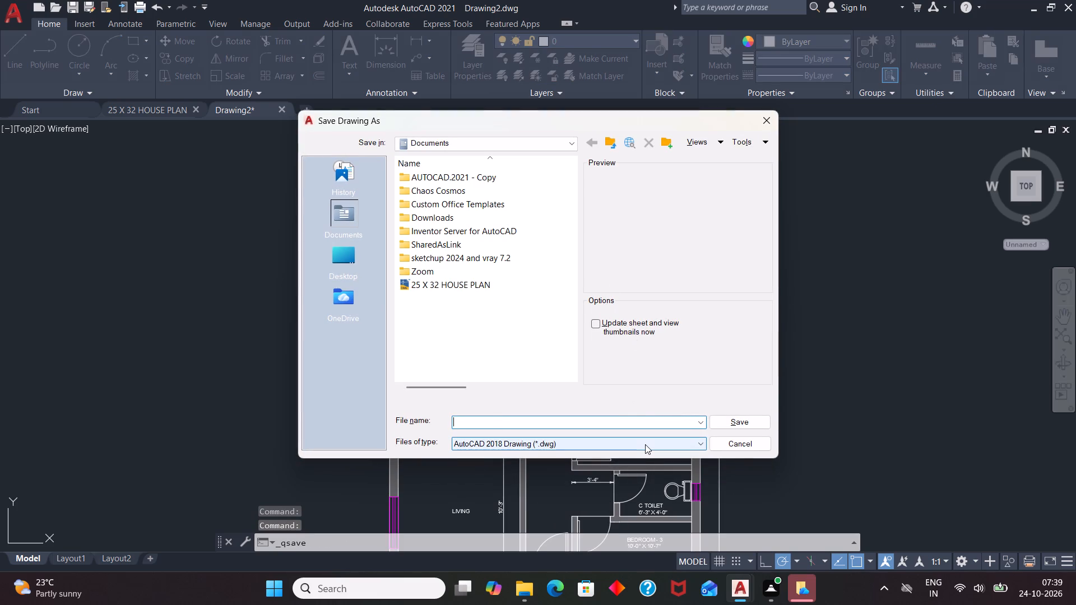
key("2")
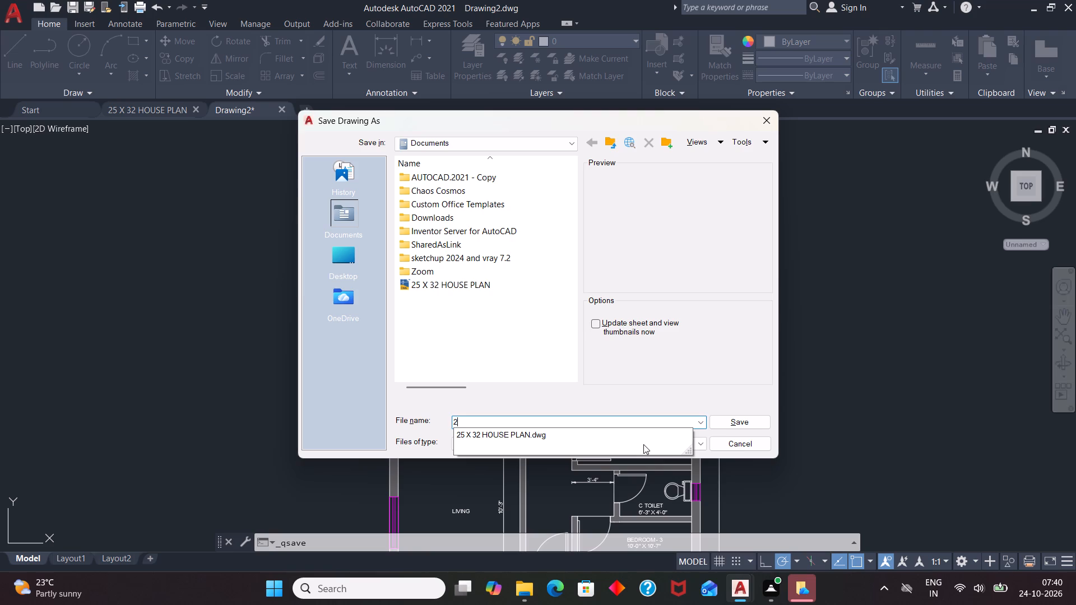
key("7")
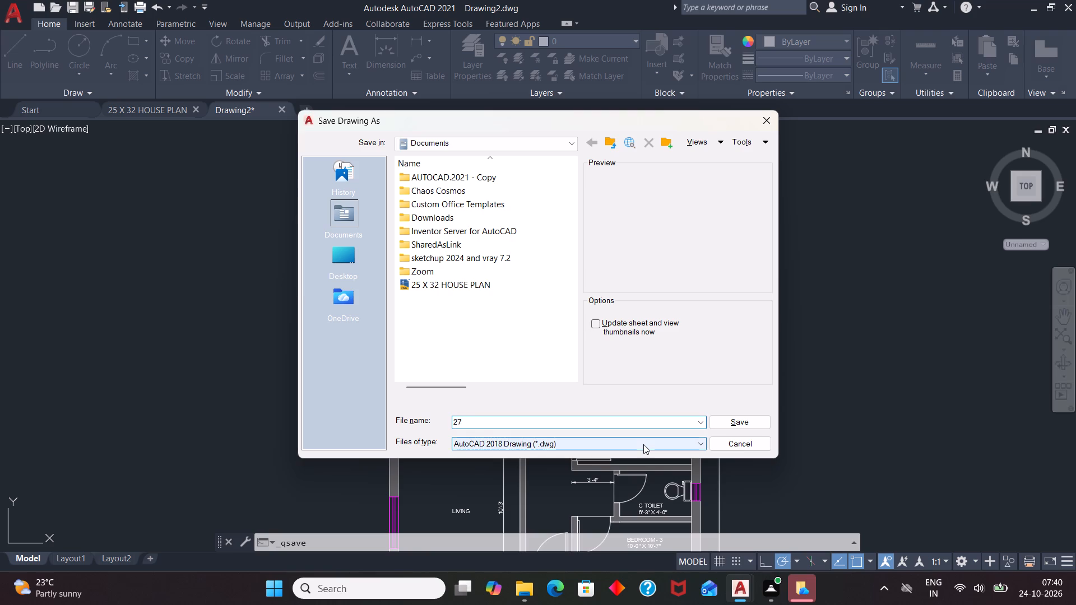
key("space")
type("X")
key("space")
type("39")
key("space")
type("HOUSE PLAN")
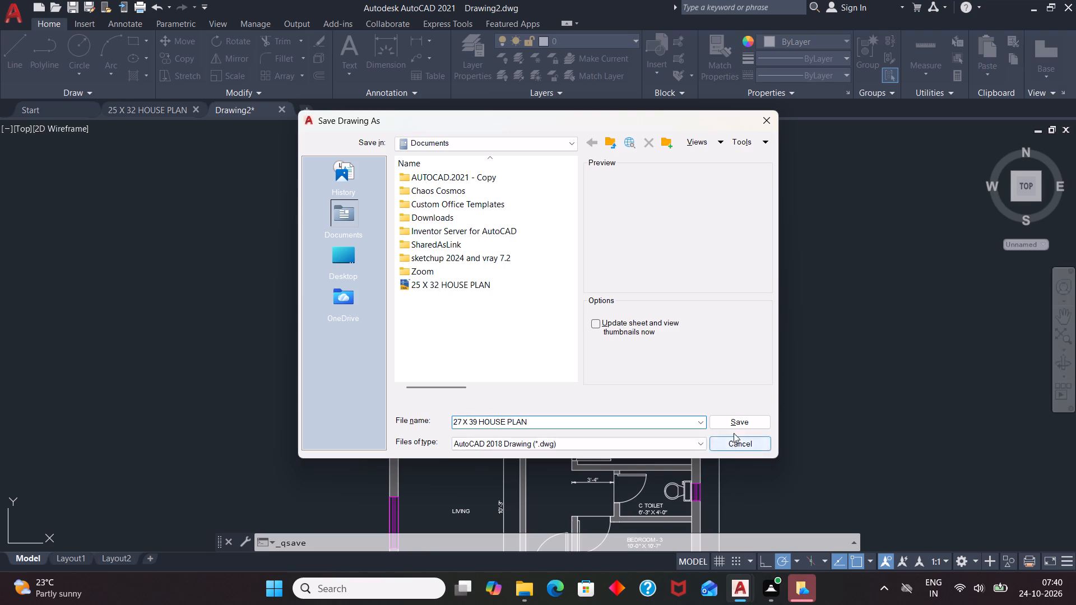
left_click(743, 422)
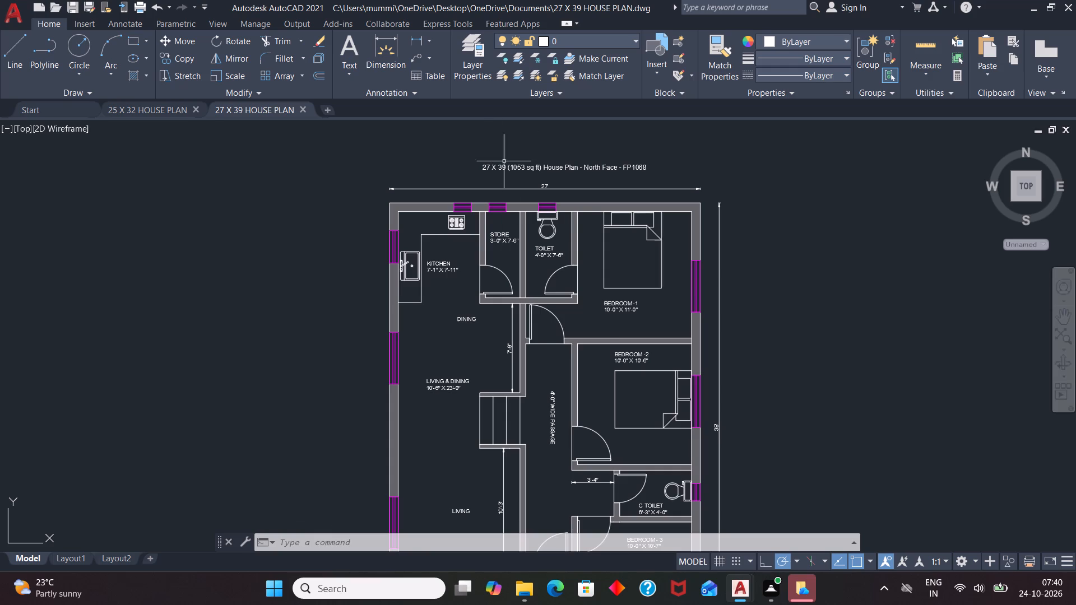
Query the drawing's log file path with LOGFILENAME.
scroll(556, 194, "down", 2)
scroll(541, 216, "up", 1)
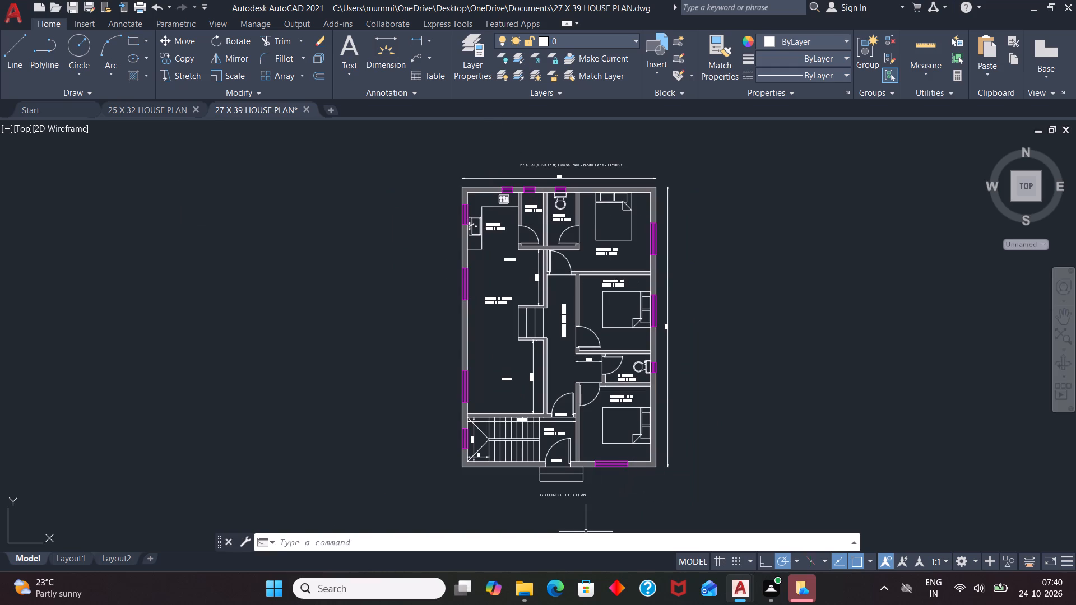
left_click(591, 537)
type("LOGFILENAME")
key("Return")
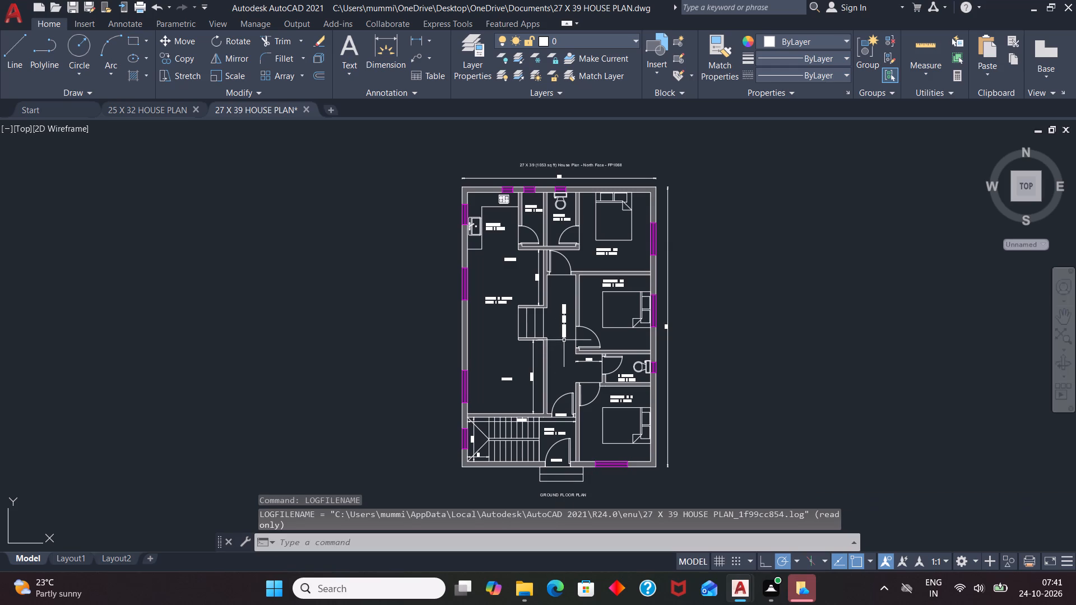
Start a plot with the DWG To PDF.pc3 plotter, with vector and raster image quality at 4800 dpi for the current plot only.
key("ctrl+p")
left_click(540, 189)
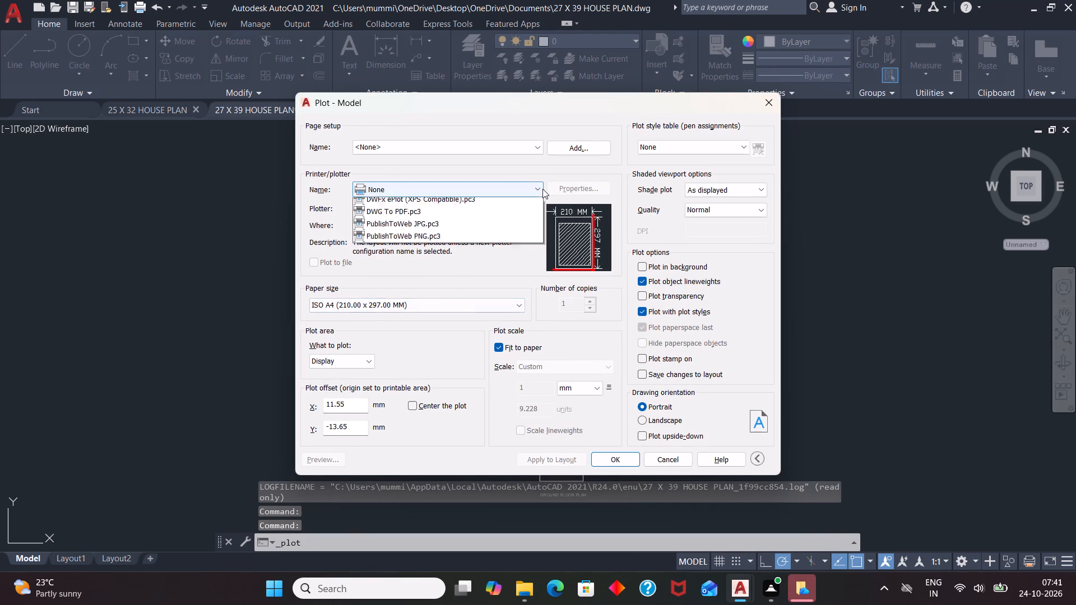
left_click(472, 325)
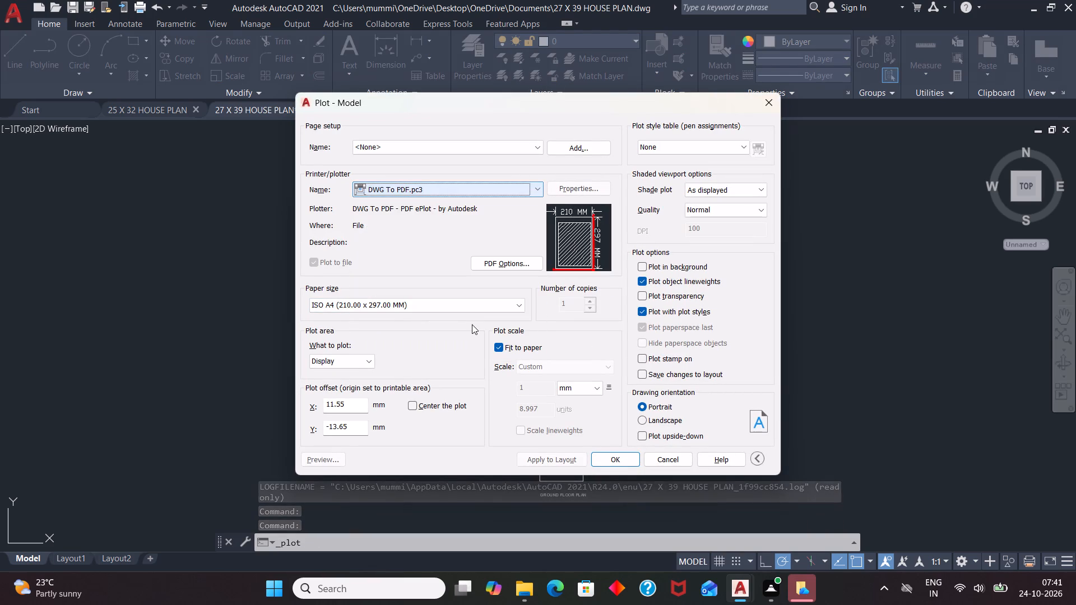
left_click(512, 263)
left_click(530, 228)
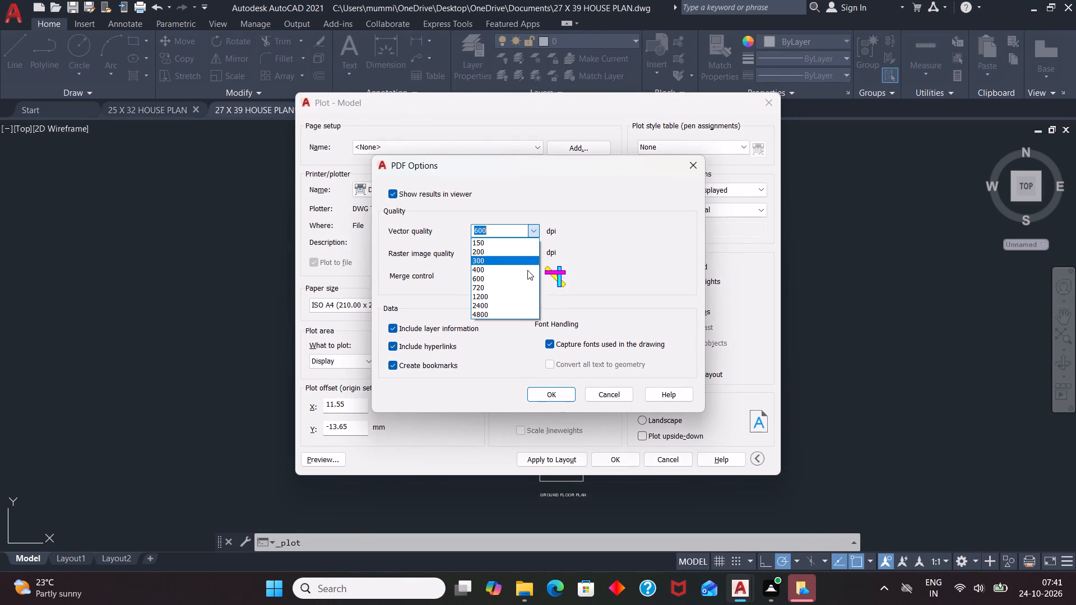
left_click(522, 314)
left_click(535, 253)
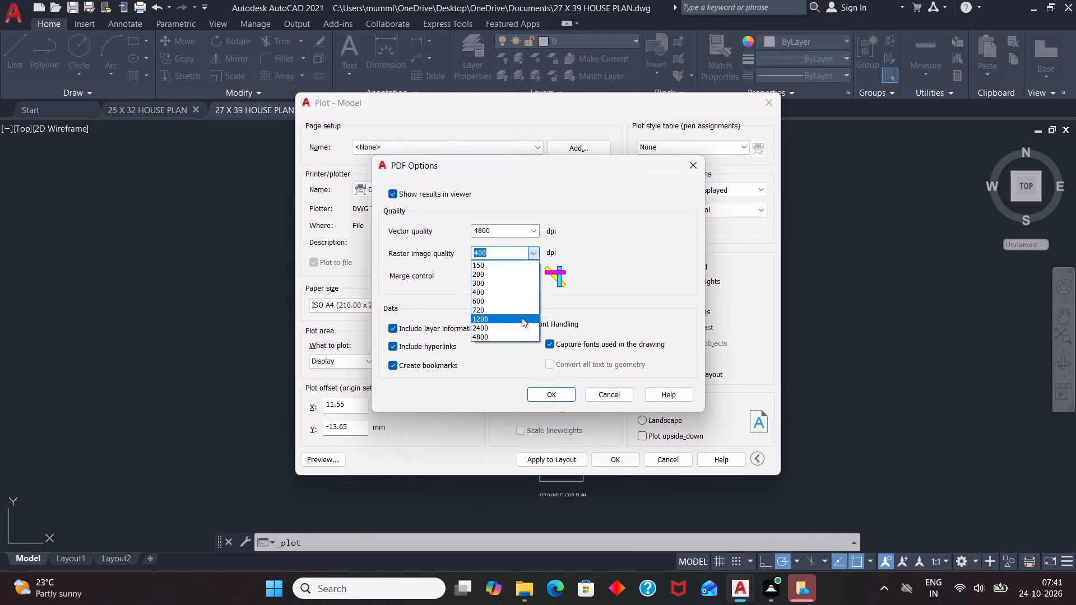
left_click(513, 337)
left_click(559, 390)
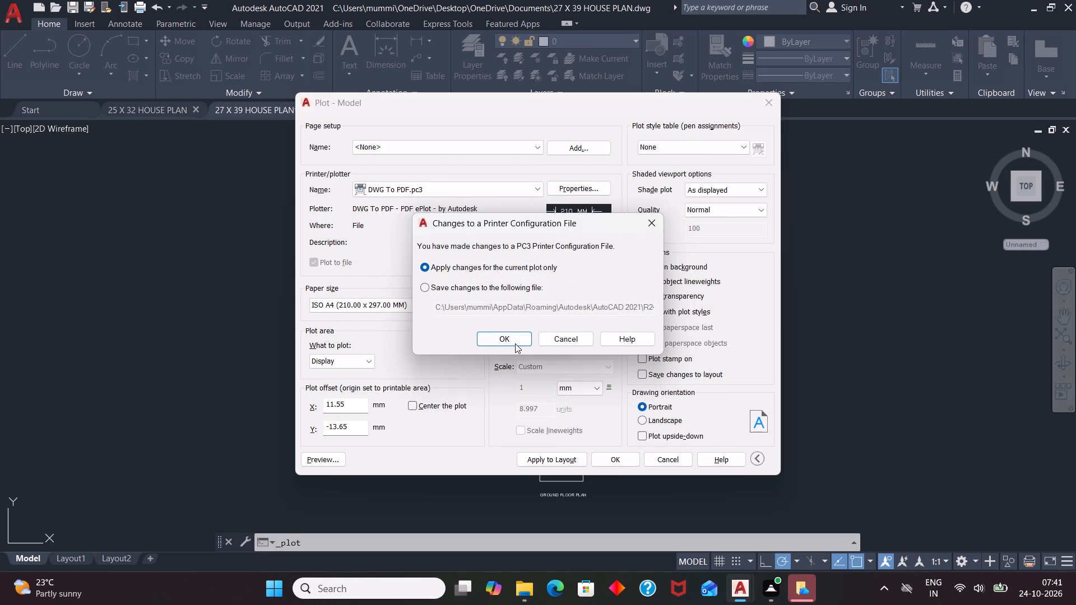
left_click(516, 342)
Set the plot's paper size to ISO full bleed A3 (420.00 x 297.00 MM).
left_click(505, 301)
scroll(378, 411, "up", 10)
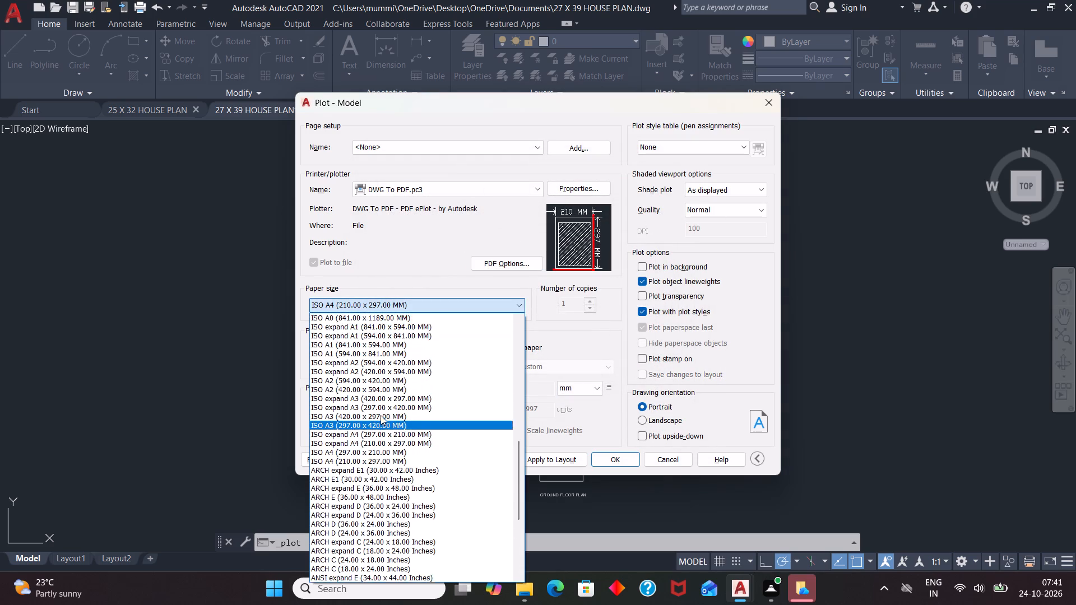
scroll(386, 418, "up", 3)
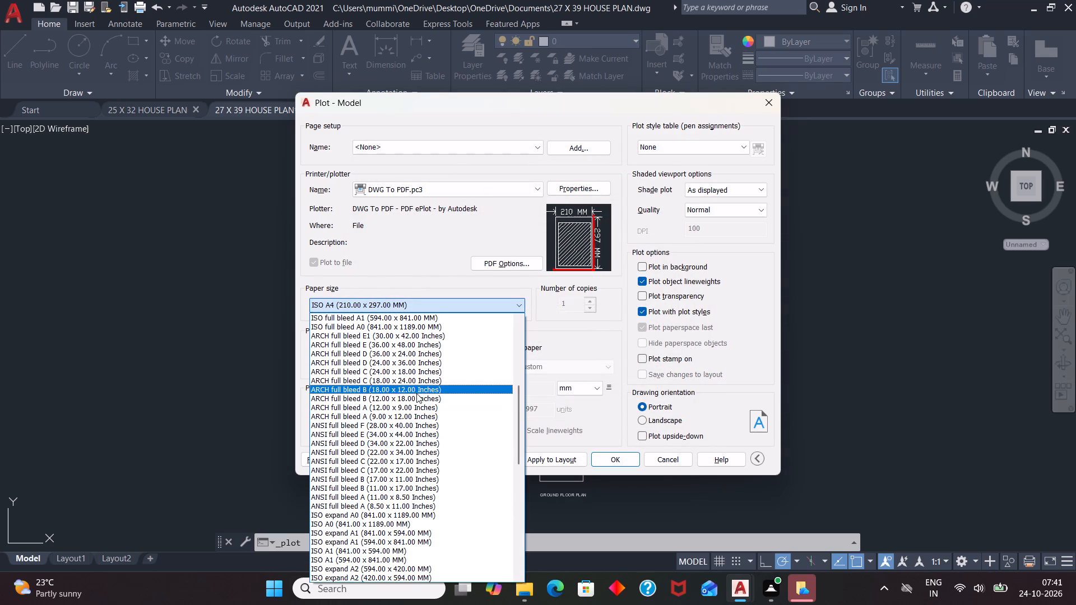
scroll(416, 394, "up", 3)
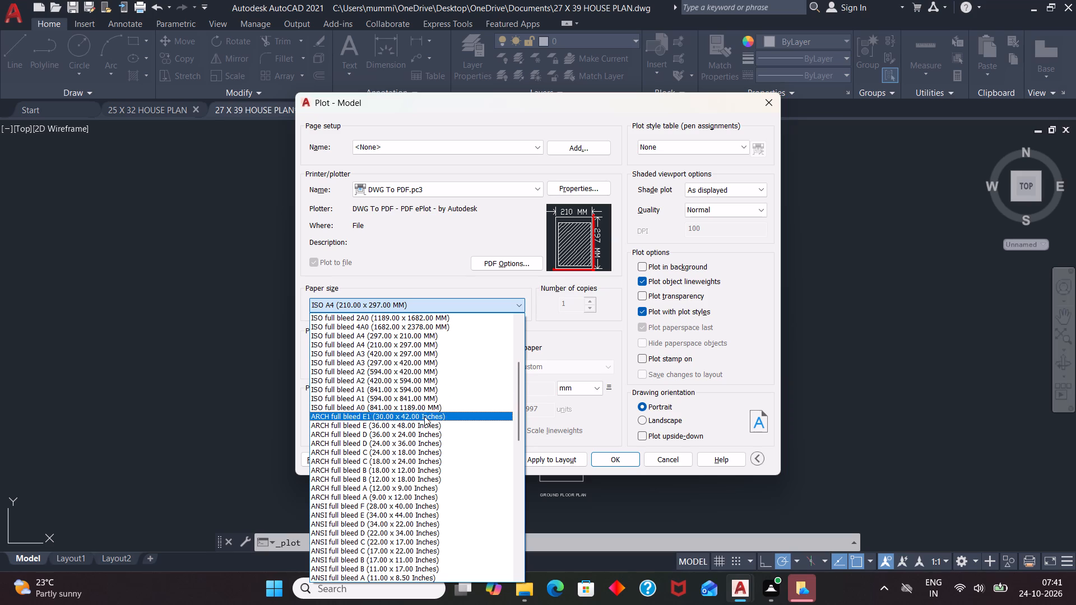
scroll(428, 335, "up", 1)
scroll(428, 406, "up", 4)
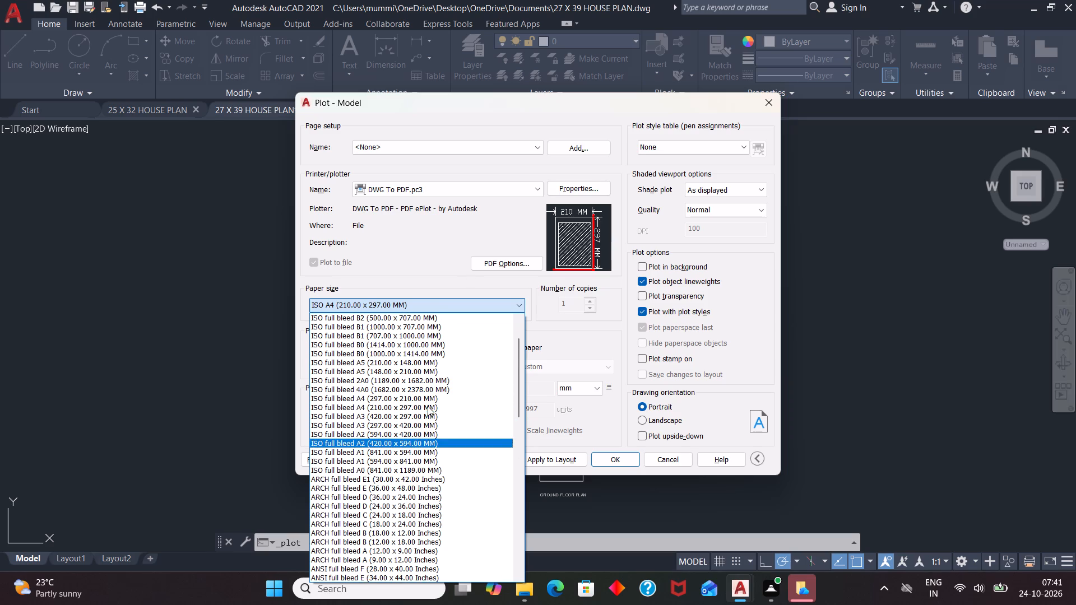
scroll(427, 406, "up", 14)
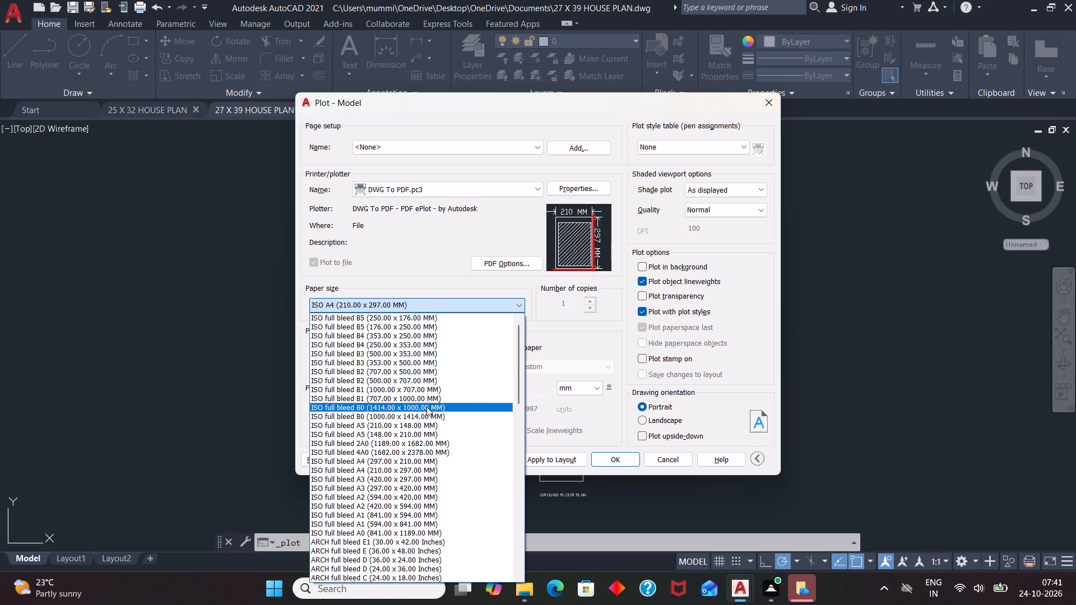
scroll(426, 409, "down", 2)
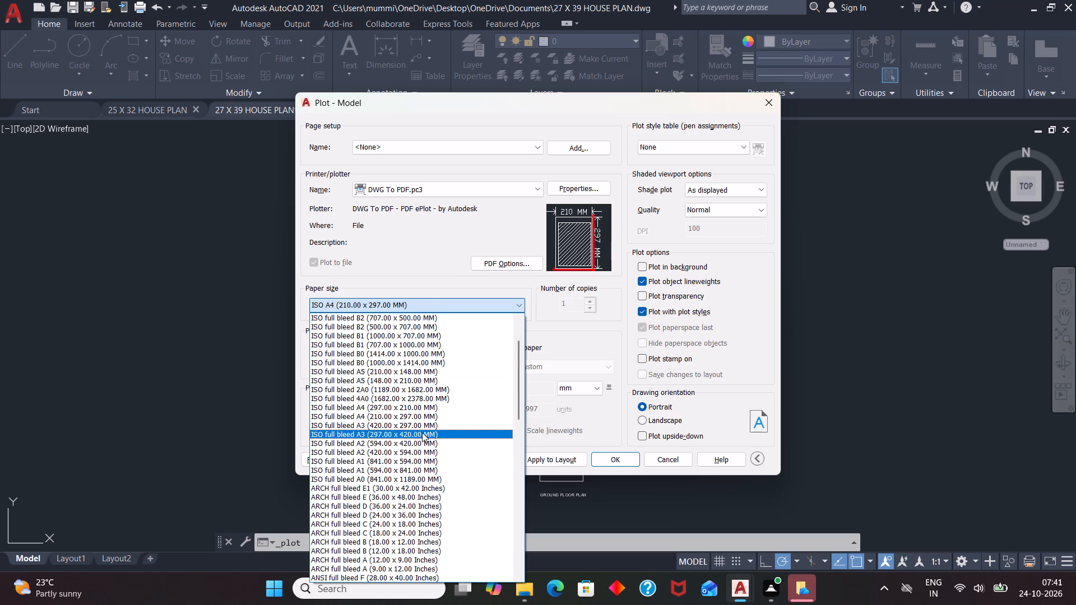
left_click(425, 424)
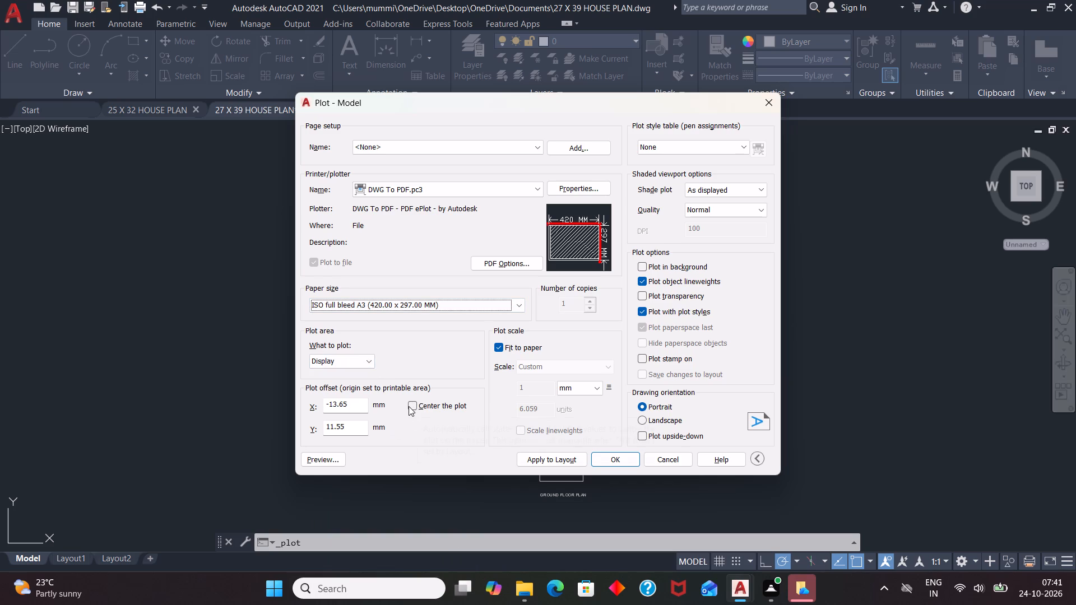
Center the plot, assign the acad.ctb plot style table and set the shaded viewport quality to Maximum.
left_click(409, 406)
left_click(671, 144)
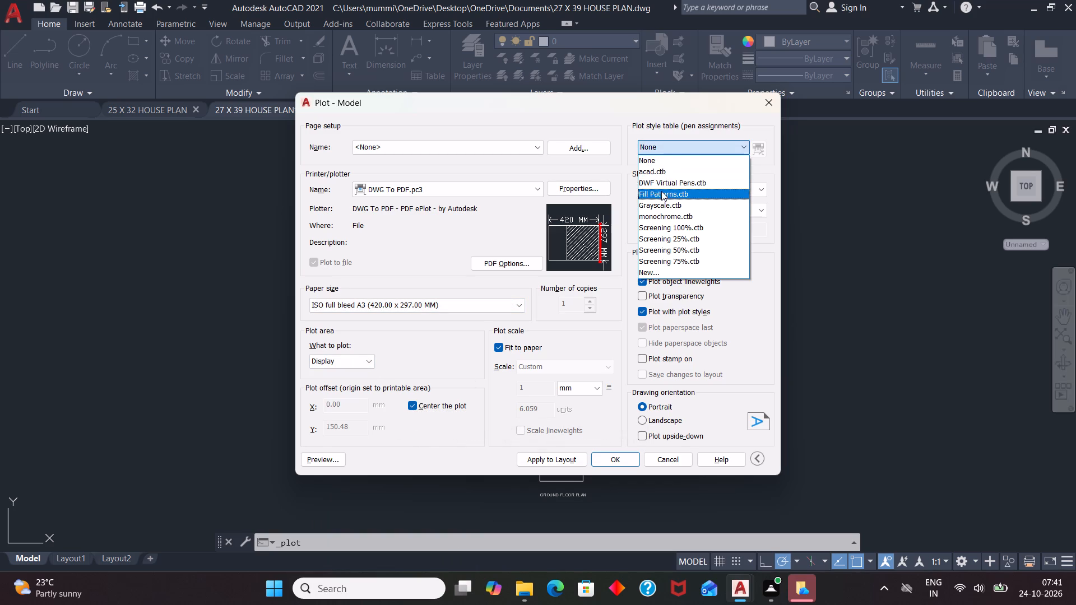
left_click(665, 170)
left_click(548, 320)
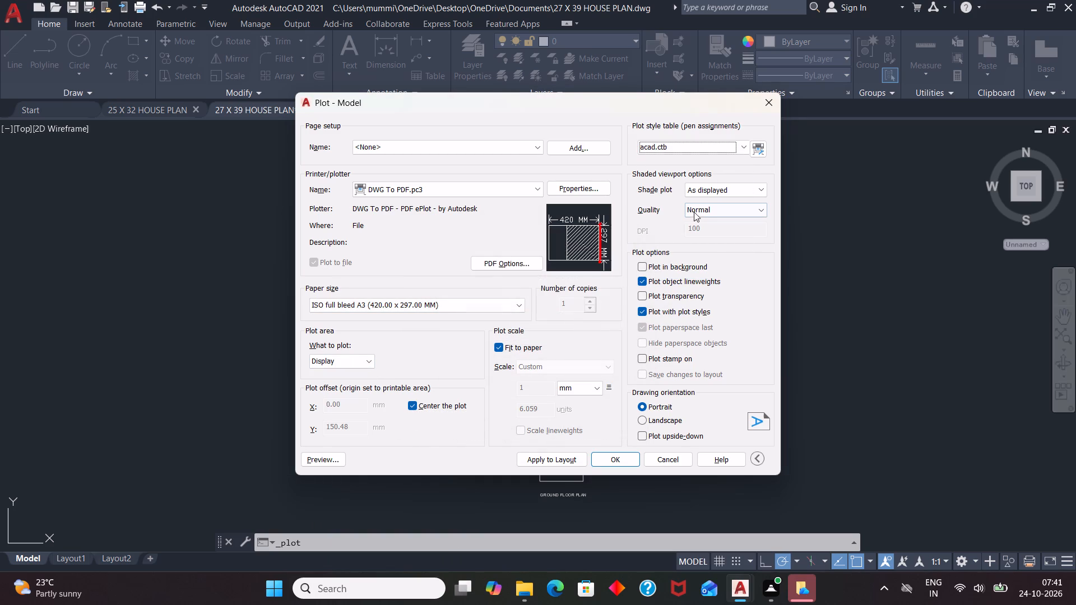
left_click(698, 211)
left_click(692, 257)
Plot a window enclosing the whole floor plan, its title and ground floor label to the PDF file 27 X 39 HOUSE PLAN-Model.
left_click(370, 362)
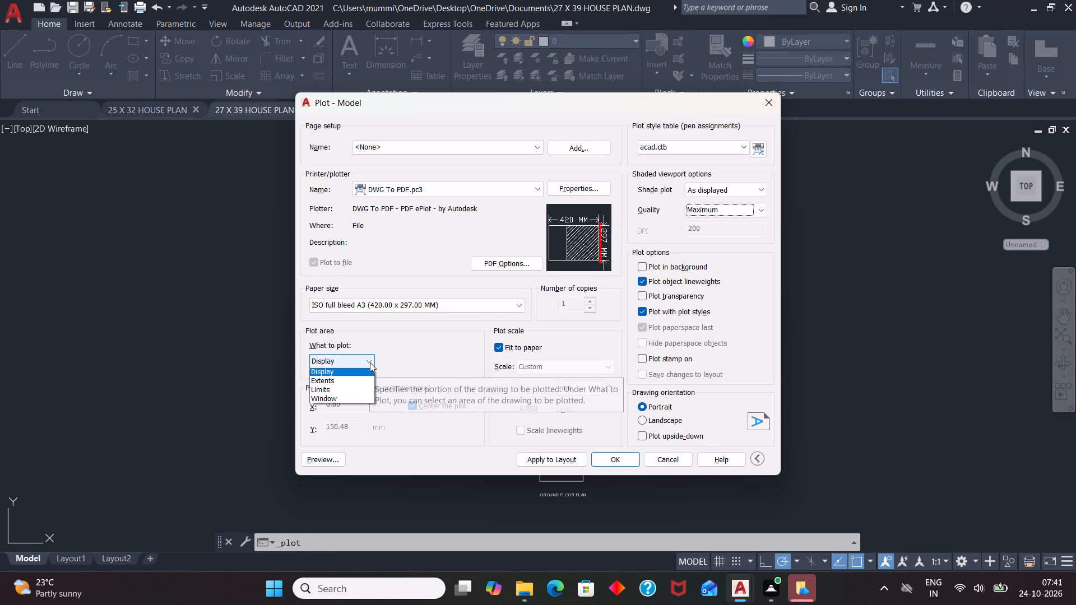
left_click(360, 401)
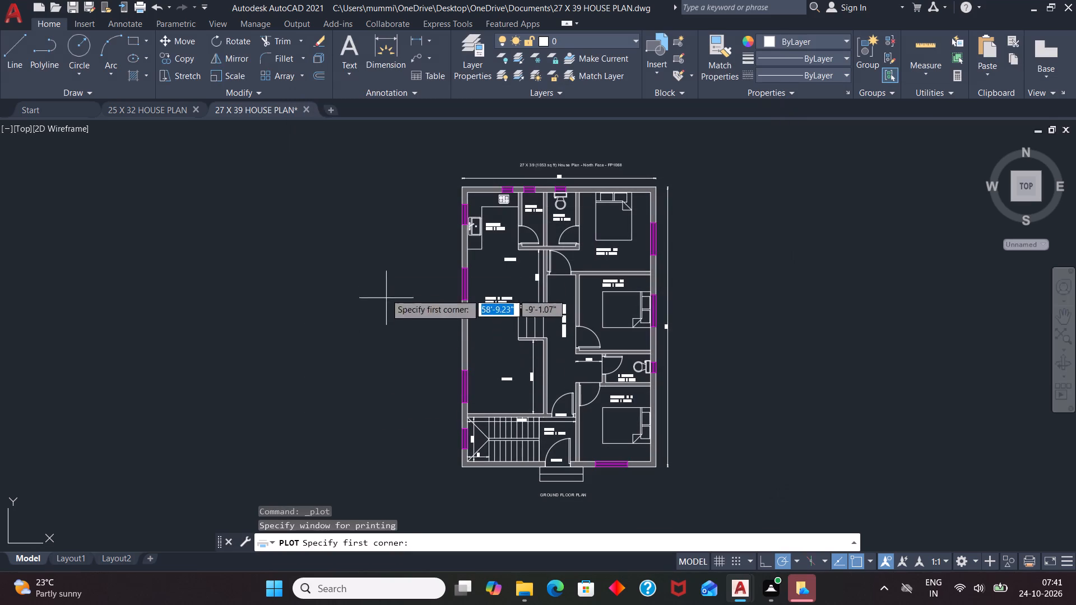
left_click_drag(377, 145, 797, 515)
left_click(797, 514)
left_click(609, 463)
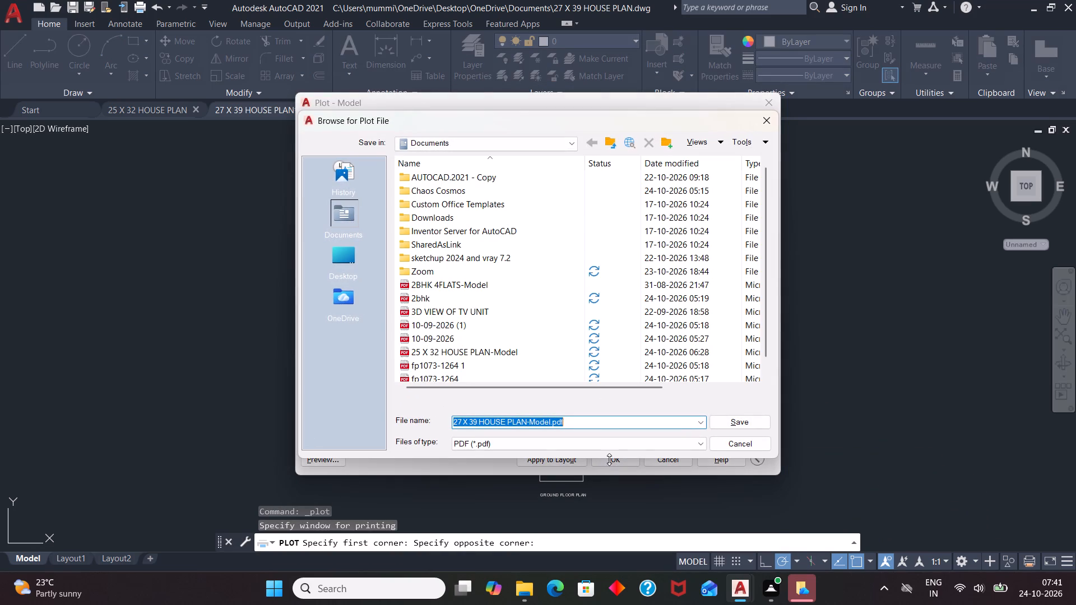
key("Return")
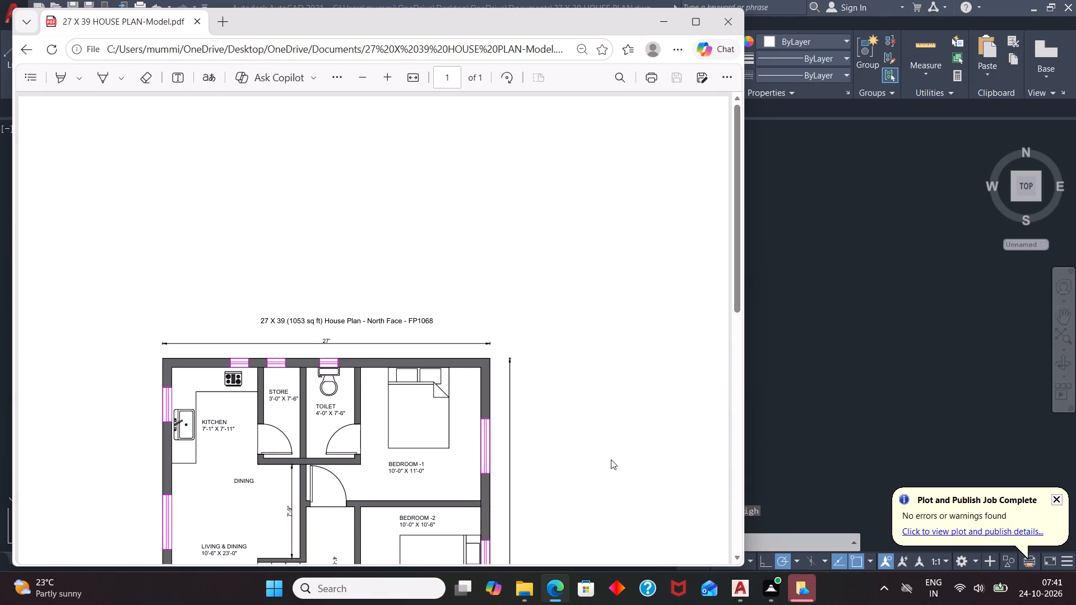
Examine the plotted PDF from the house plan title down to the ground floor label, and close it.
scroll(560, 332, "down", 7)
scroll(560, 338, "up", 2)
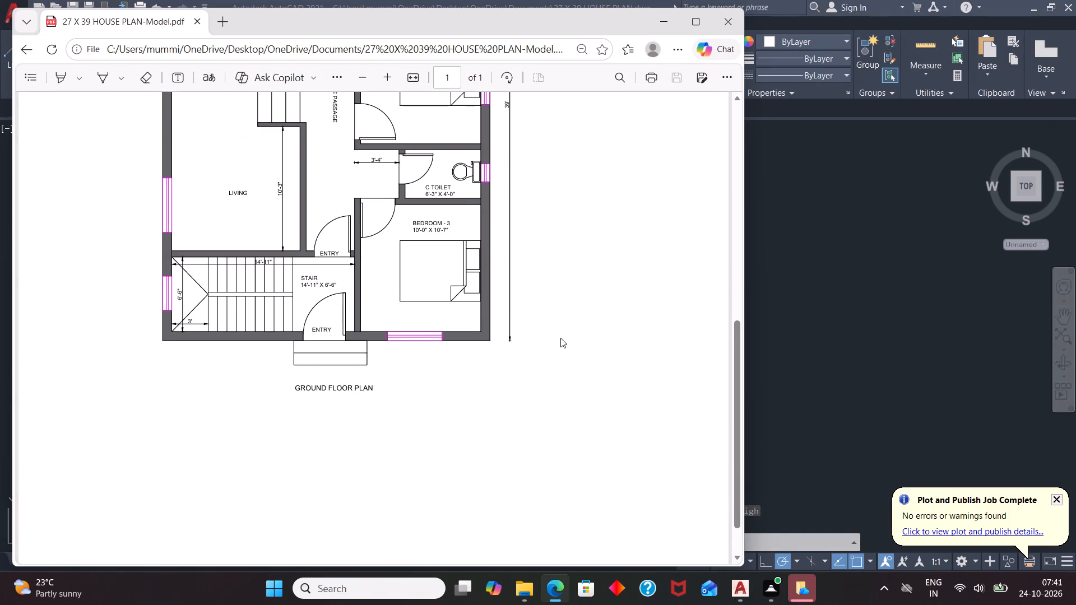
scroll(560, 338, "up", 4)
left_click(731, 15)
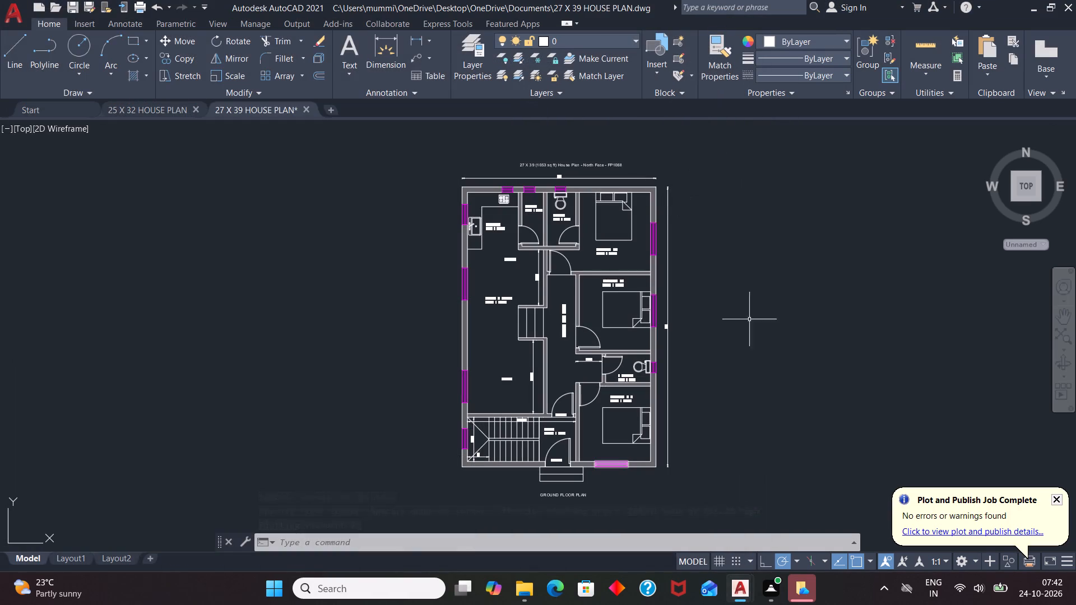
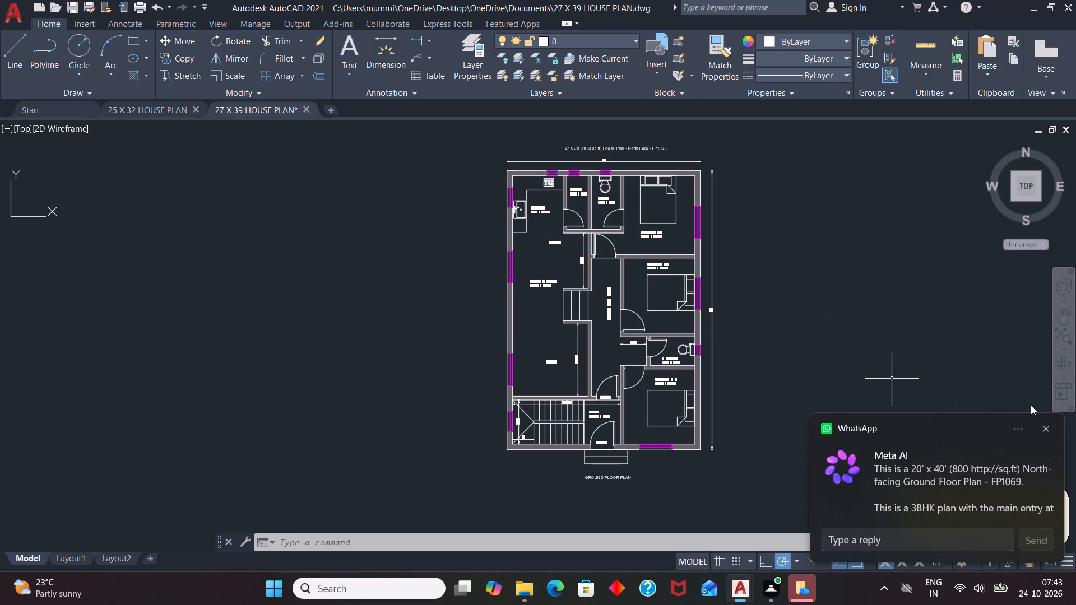
Dismiss the WhatsApp notification covering the corner of the drawing area.
left_click(1045, 431)
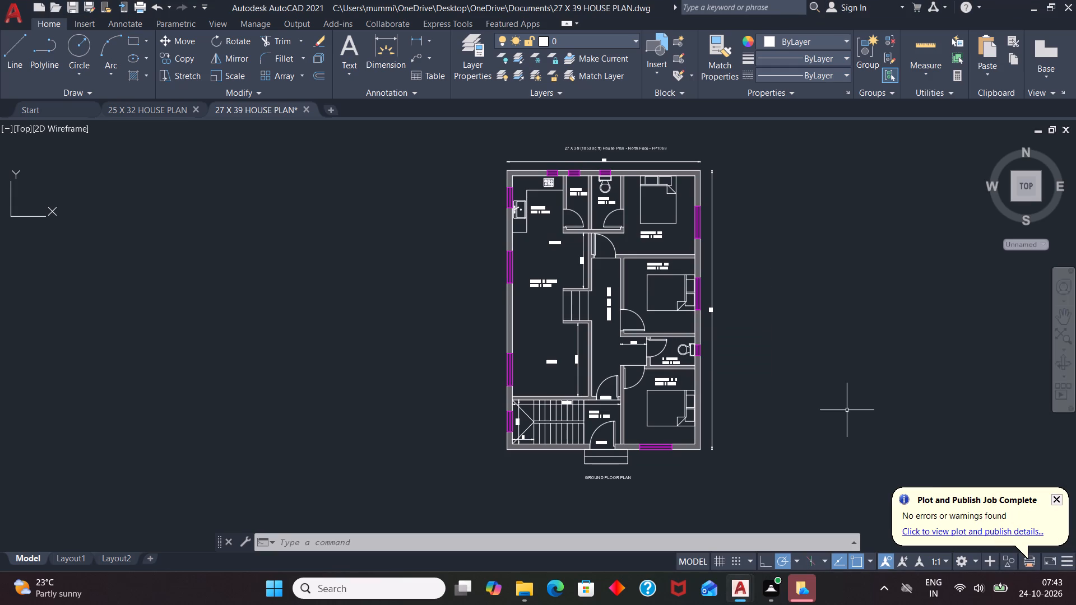